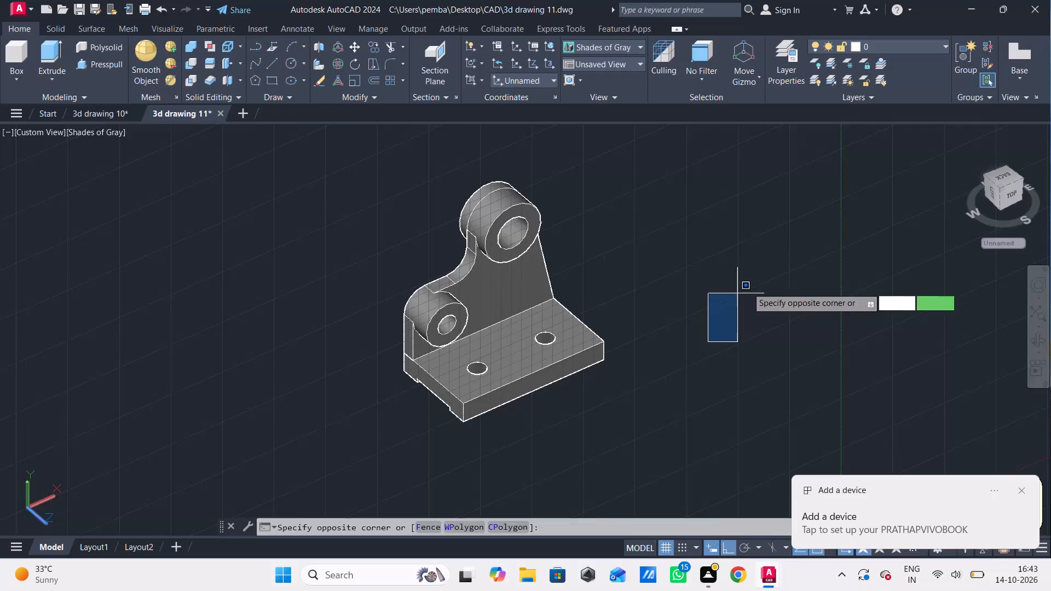
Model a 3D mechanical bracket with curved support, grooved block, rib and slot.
Create a new blank drawing alongside the open 3D drawings.
{"action": "left_click", "coordinate": [754, 287]}
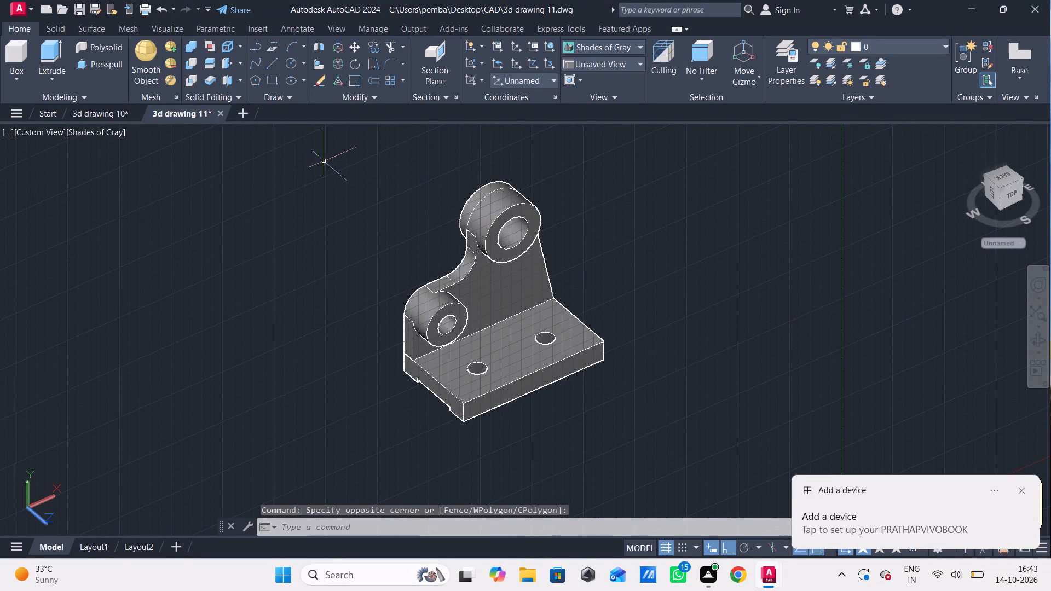
{"action": "left_click", "coordinate": [256, 109]}
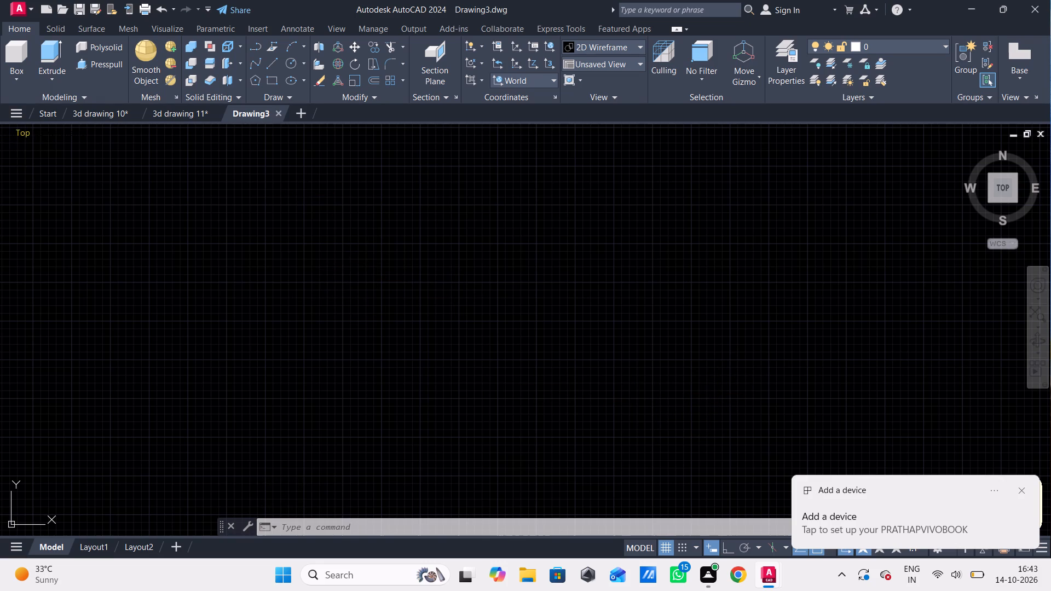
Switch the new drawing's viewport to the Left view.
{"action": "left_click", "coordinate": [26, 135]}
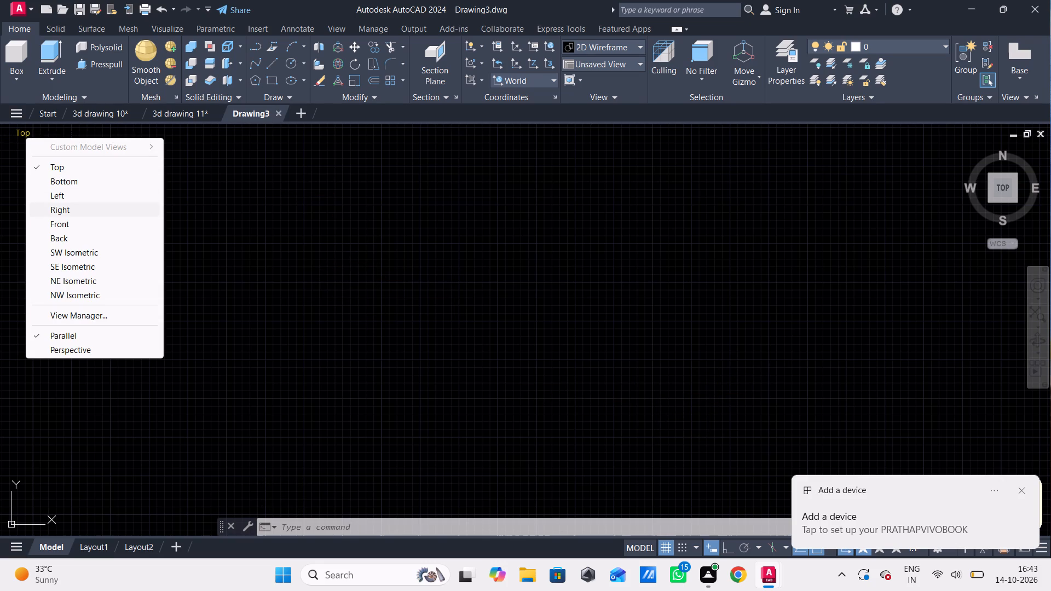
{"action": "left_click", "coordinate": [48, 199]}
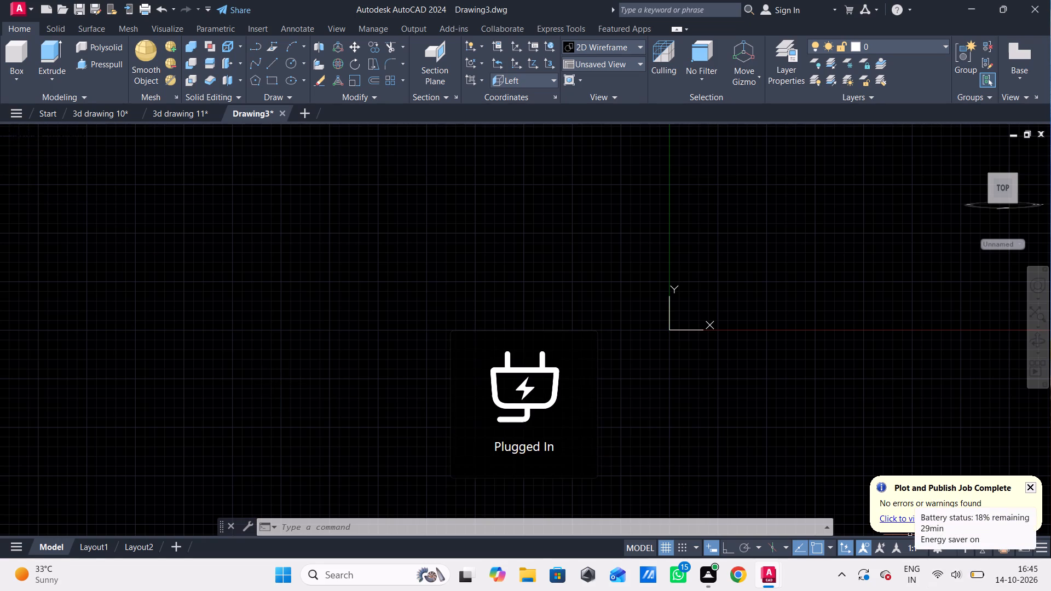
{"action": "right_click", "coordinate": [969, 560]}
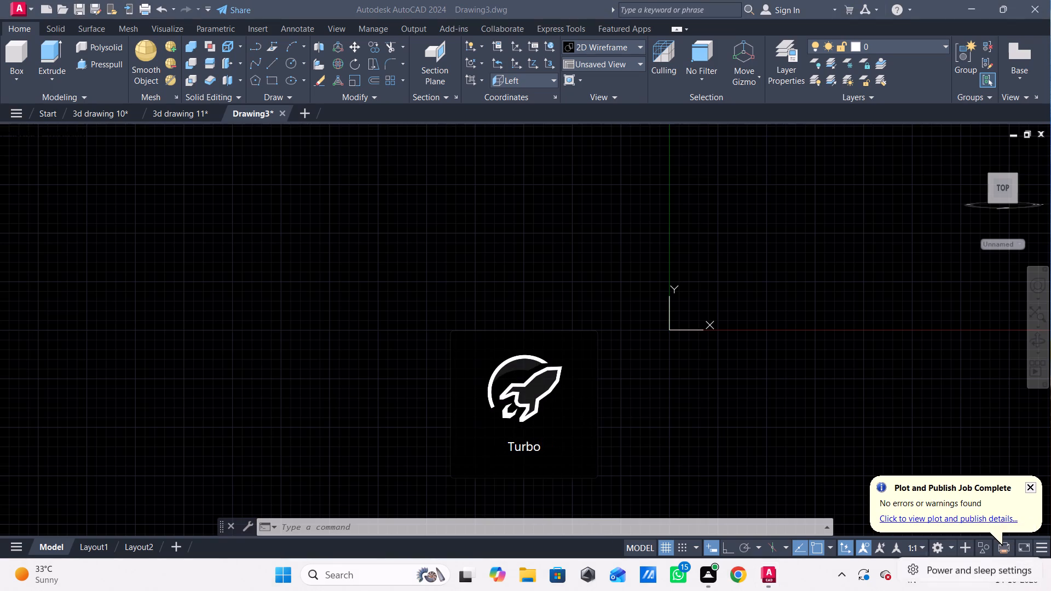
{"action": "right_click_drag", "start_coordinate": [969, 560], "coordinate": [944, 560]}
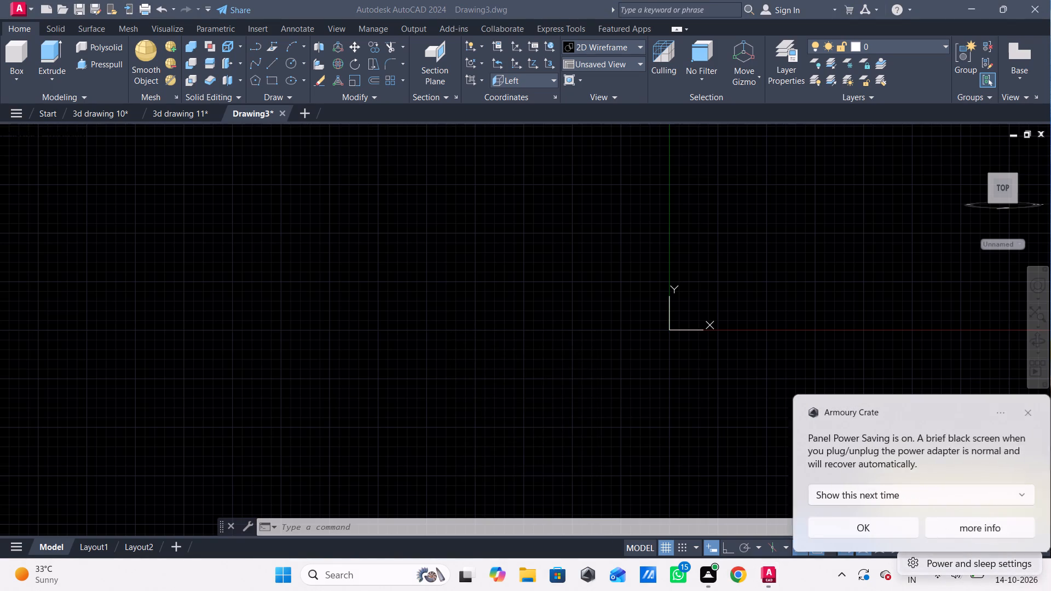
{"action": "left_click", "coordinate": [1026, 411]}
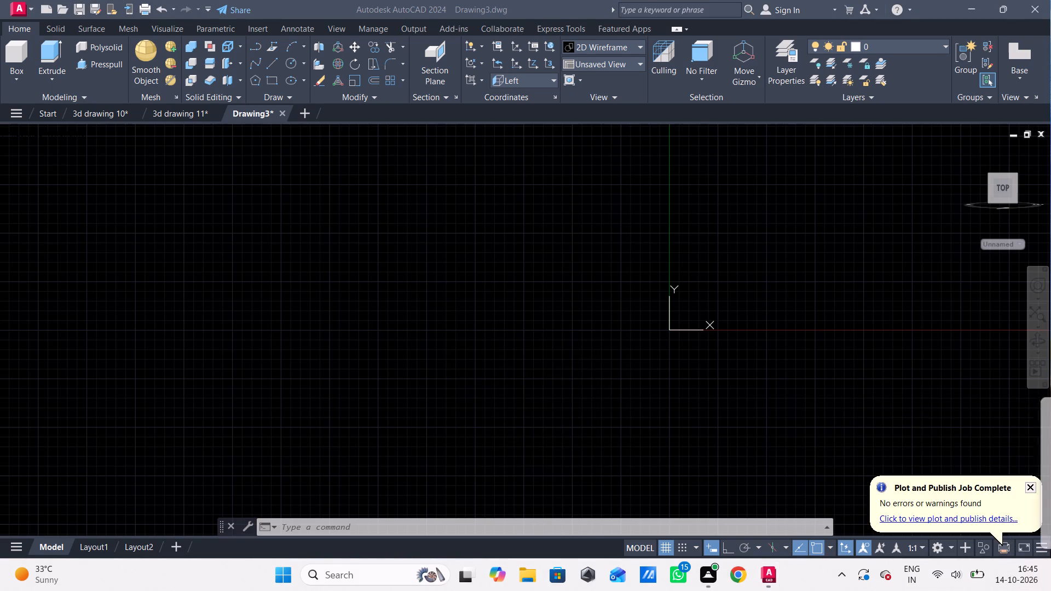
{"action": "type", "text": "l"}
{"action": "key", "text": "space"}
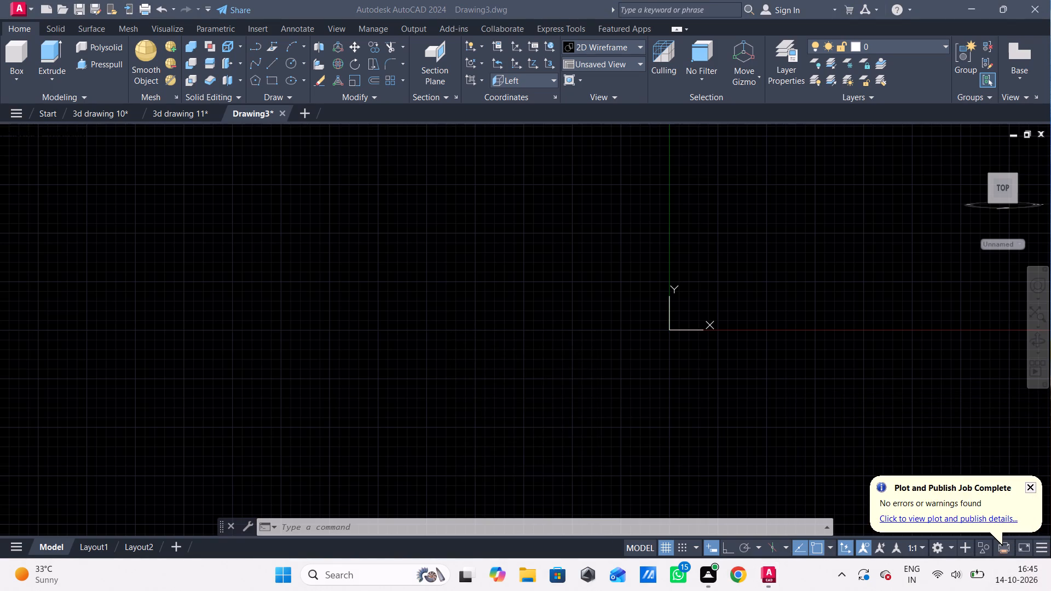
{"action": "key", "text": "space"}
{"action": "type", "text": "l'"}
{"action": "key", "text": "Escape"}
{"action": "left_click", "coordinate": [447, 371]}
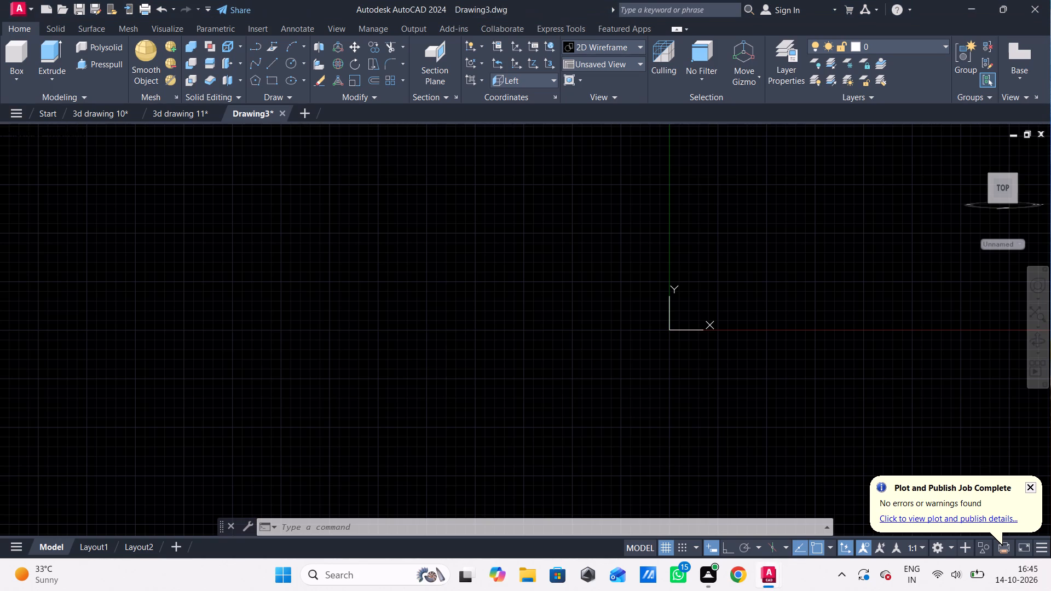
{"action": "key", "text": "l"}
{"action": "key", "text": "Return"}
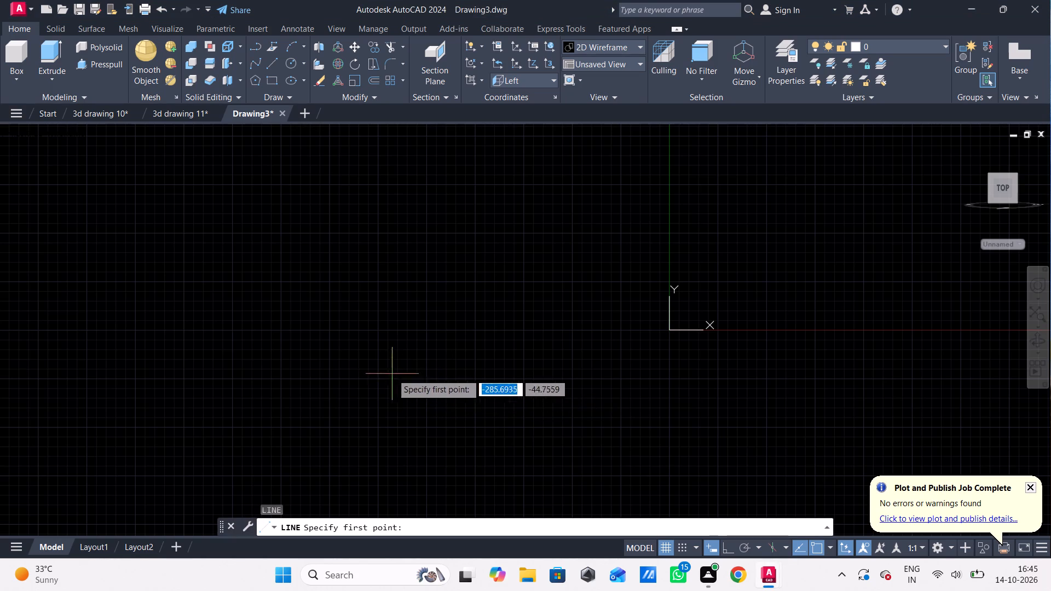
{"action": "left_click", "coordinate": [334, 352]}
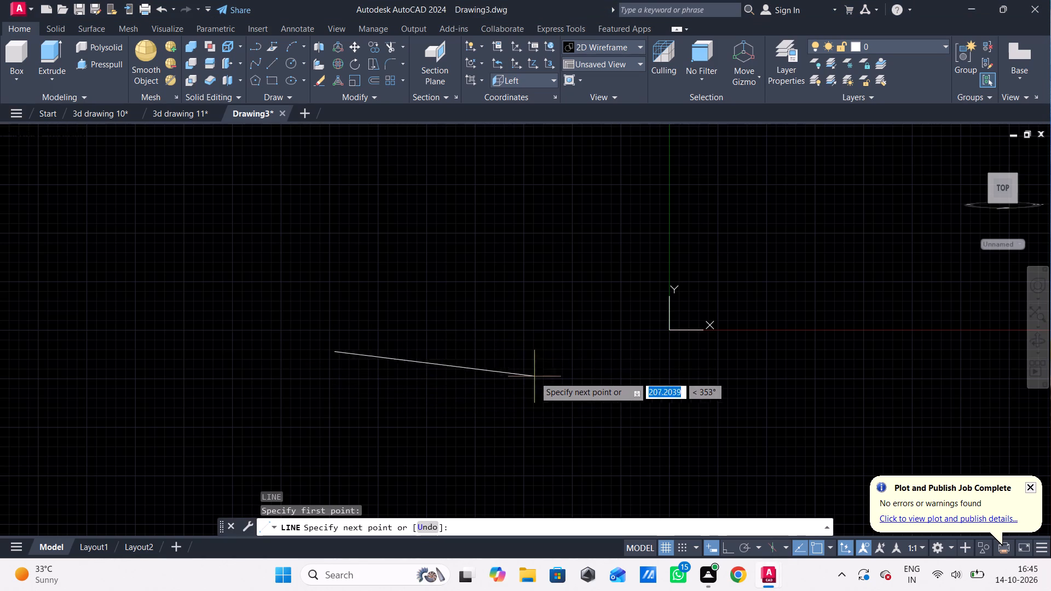
Turn on Ortho mode and abandon the unfinished line.
{"action": "key", "text": "F8"}
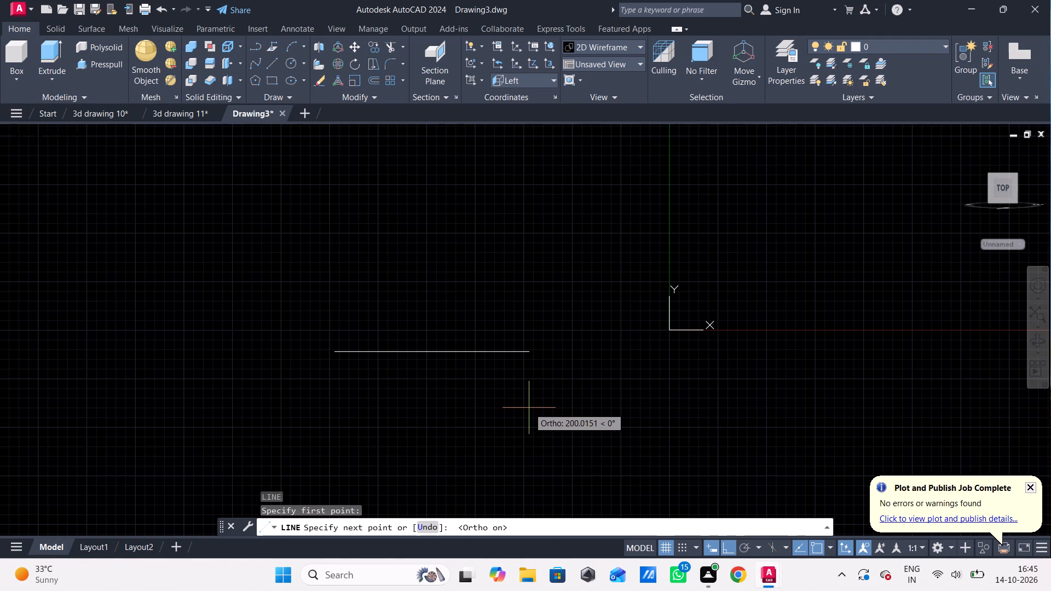
{"action": "key", "text": "Escape"}
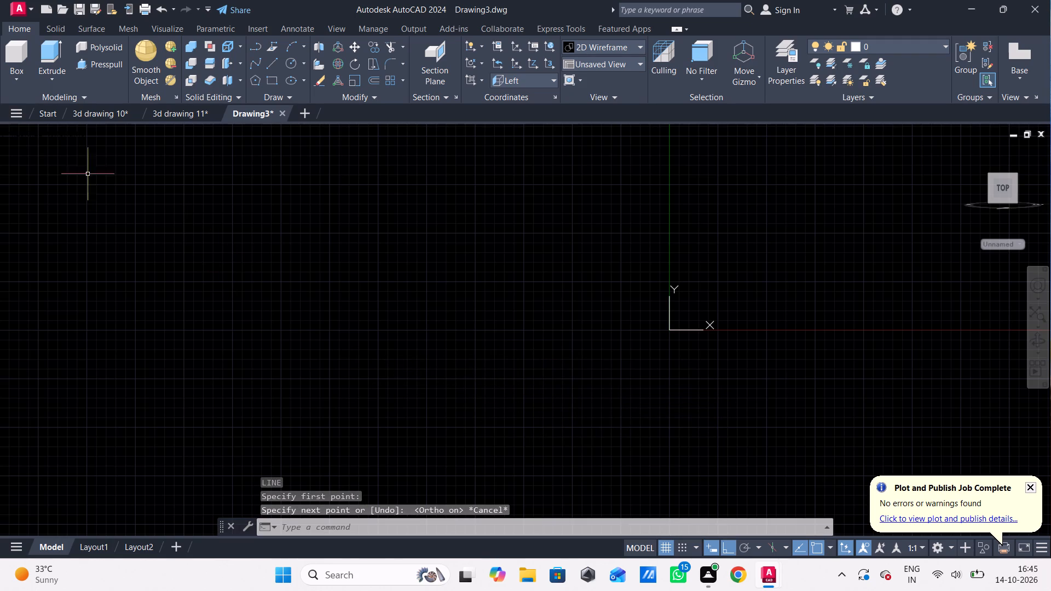
In the Top view, draw a closed rectangle 96 wide and 64 high using the Line command.
{"action": "left_click", "coordinate": [15, 138]}
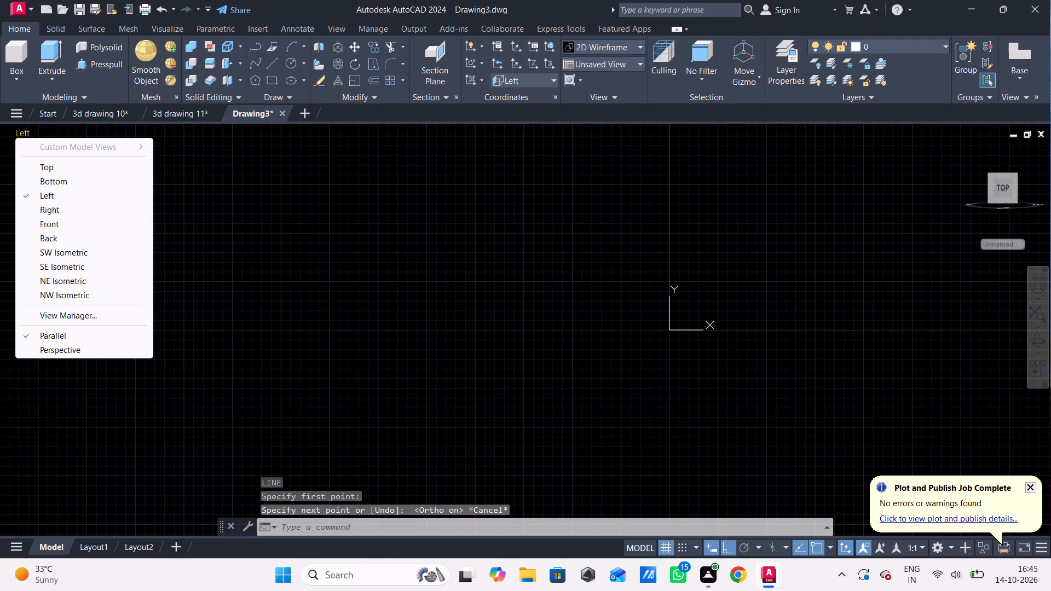
{"action": "left_click", "coordinate": [39, 167]}
{"action": "key", "text": "l"}
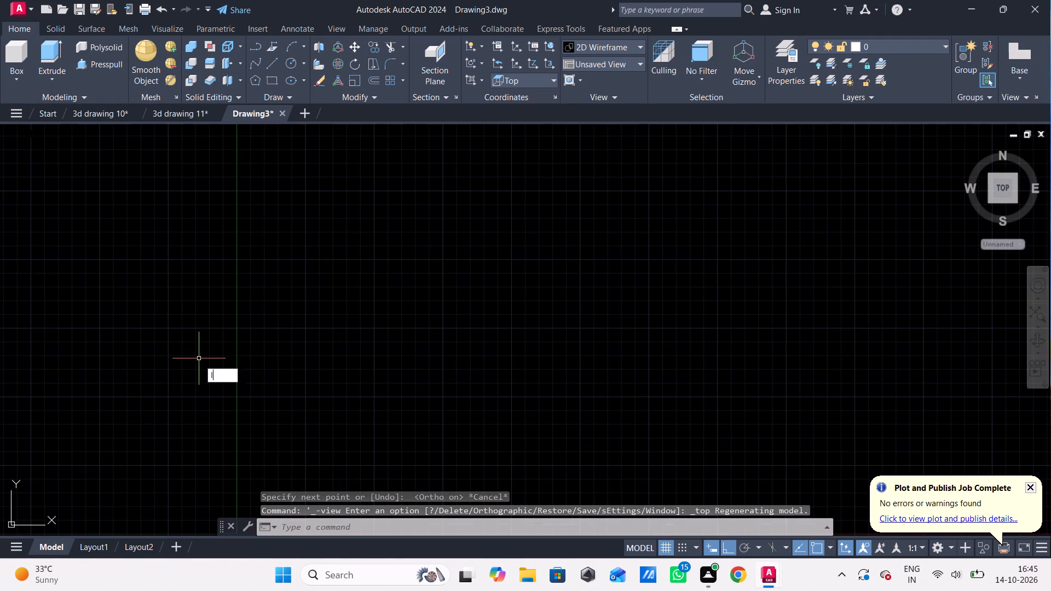
{"action": "key", "text": "space"}
{"action": "left_click", "coordinate": [290, 361]}
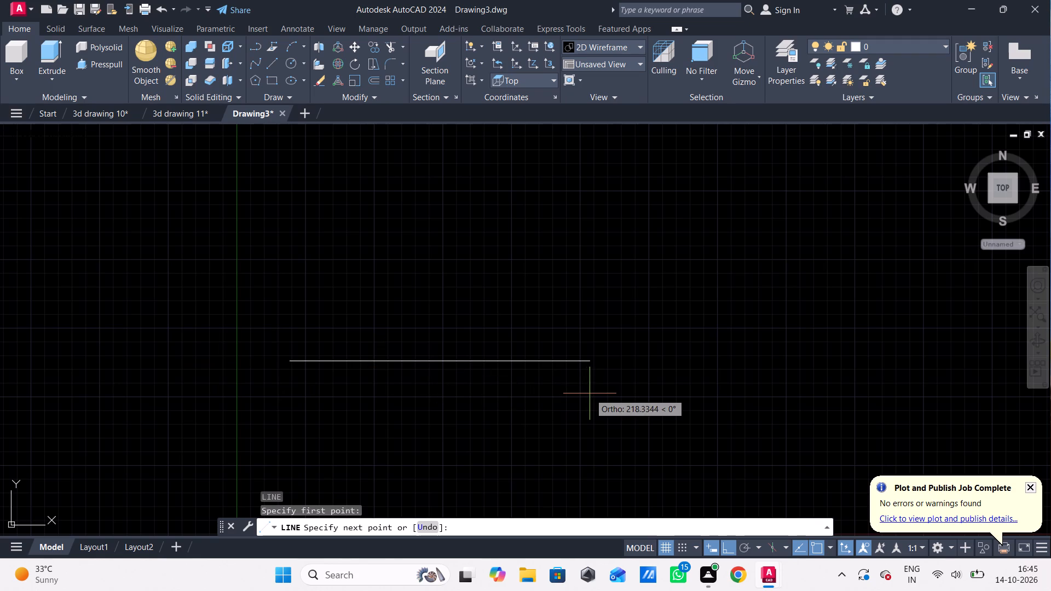
{"action": "type", "text": "96"}
{"action": "key", "text": "Return"}
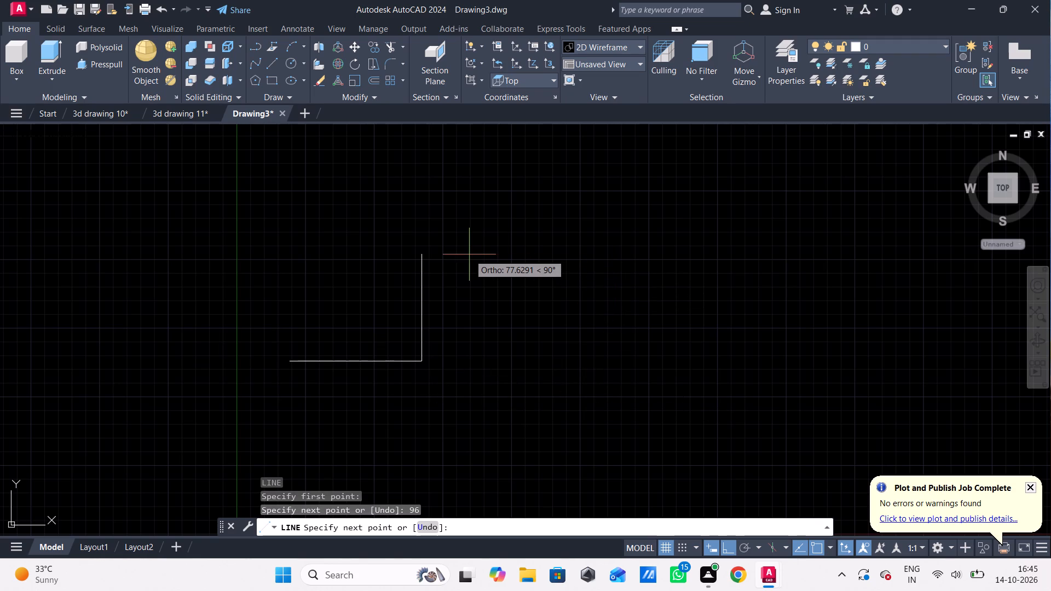
{"action": "type", "text": "64"}
{"action": "key", "text": "Return"}
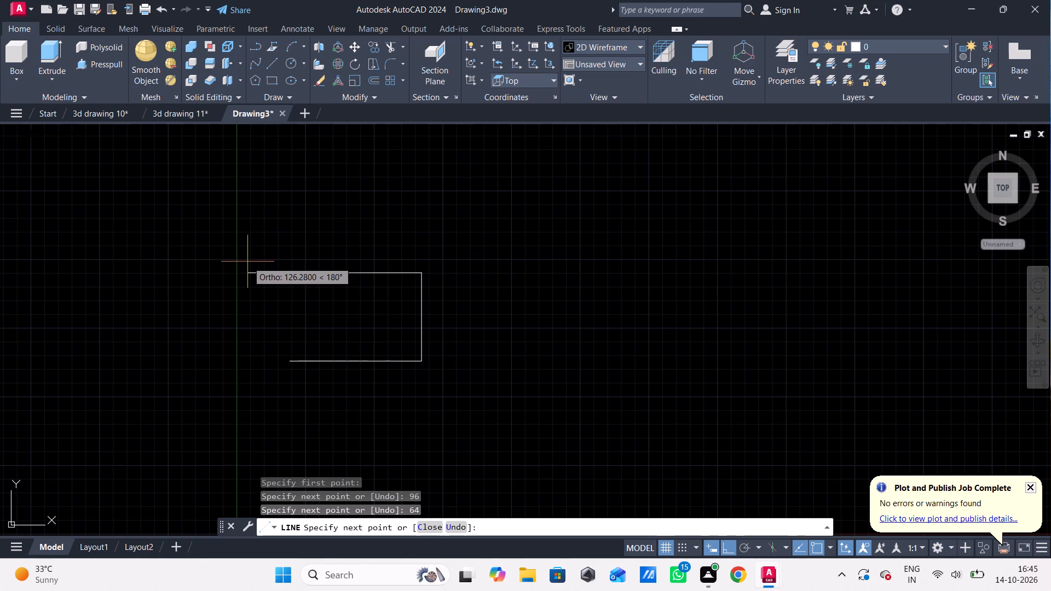
{"action": "type", "text": "96"}
{"action": "key", "text": "Return"}
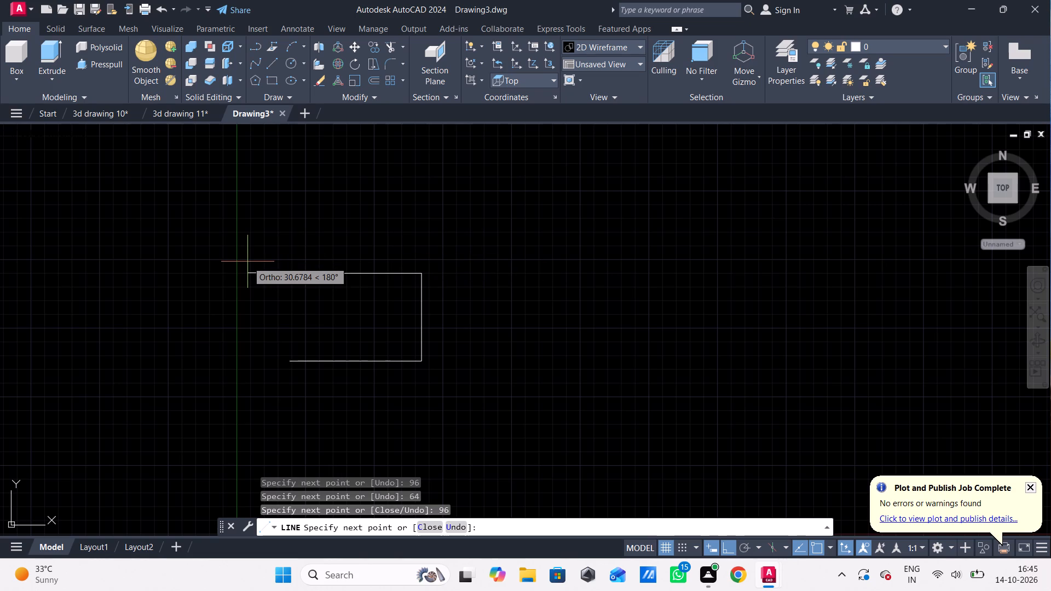
{"action": "type", "text": "64"}
{"action": "key", "text": "Return"}
{"action": "key", "text": "Escape"}
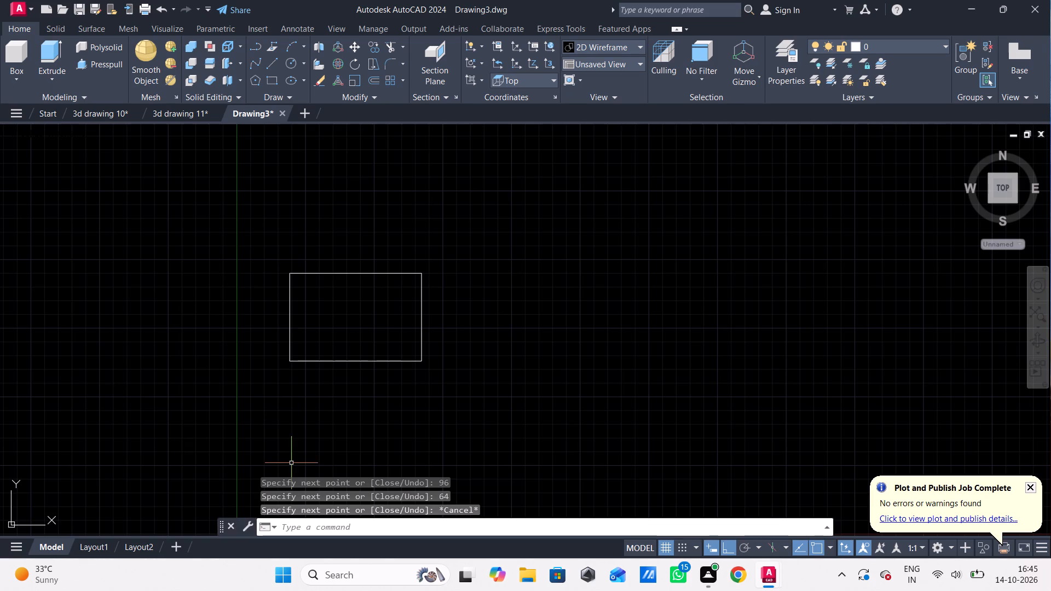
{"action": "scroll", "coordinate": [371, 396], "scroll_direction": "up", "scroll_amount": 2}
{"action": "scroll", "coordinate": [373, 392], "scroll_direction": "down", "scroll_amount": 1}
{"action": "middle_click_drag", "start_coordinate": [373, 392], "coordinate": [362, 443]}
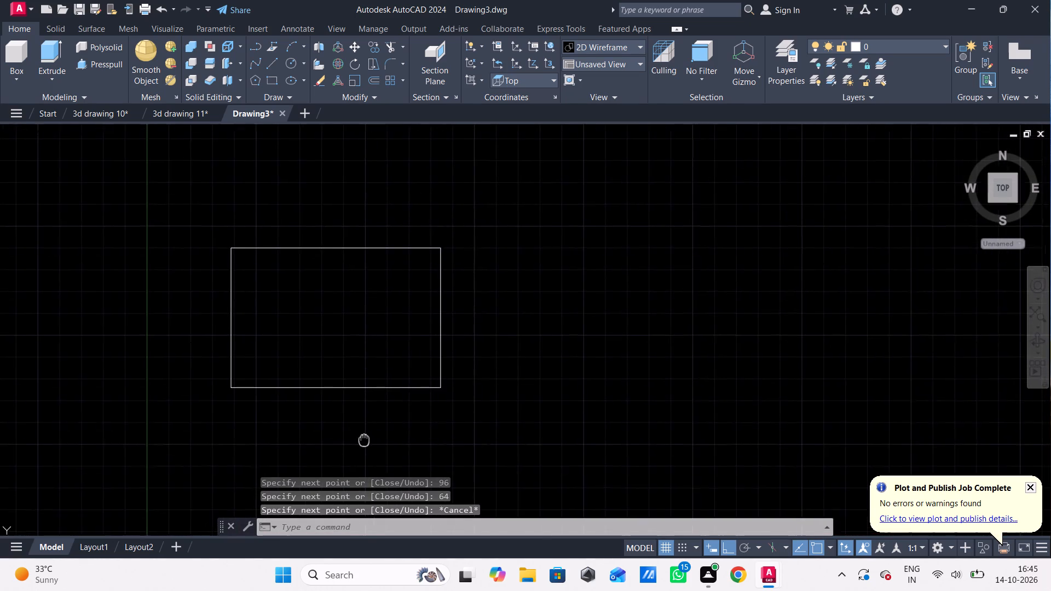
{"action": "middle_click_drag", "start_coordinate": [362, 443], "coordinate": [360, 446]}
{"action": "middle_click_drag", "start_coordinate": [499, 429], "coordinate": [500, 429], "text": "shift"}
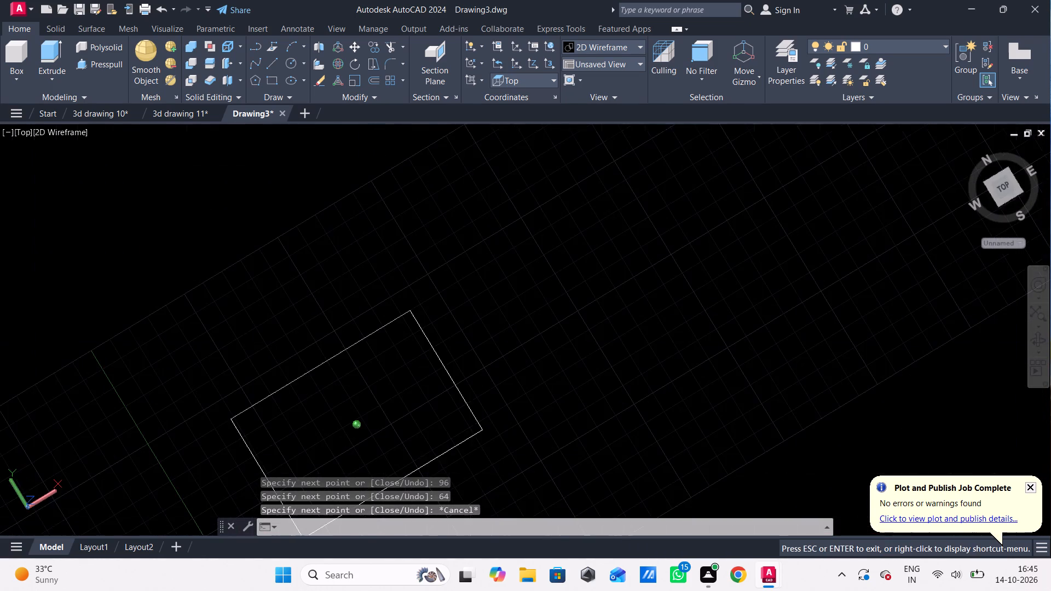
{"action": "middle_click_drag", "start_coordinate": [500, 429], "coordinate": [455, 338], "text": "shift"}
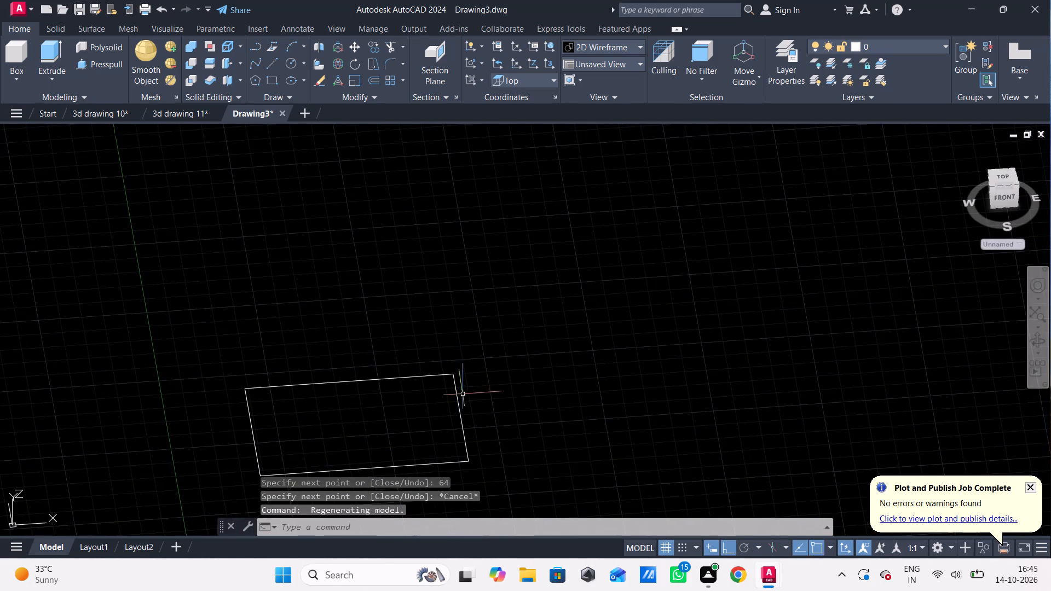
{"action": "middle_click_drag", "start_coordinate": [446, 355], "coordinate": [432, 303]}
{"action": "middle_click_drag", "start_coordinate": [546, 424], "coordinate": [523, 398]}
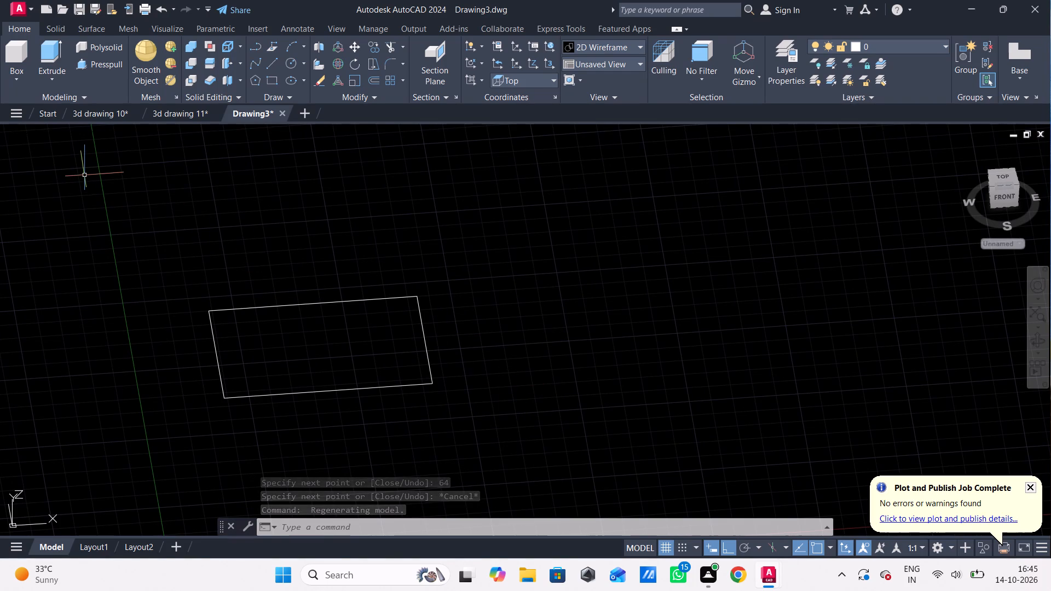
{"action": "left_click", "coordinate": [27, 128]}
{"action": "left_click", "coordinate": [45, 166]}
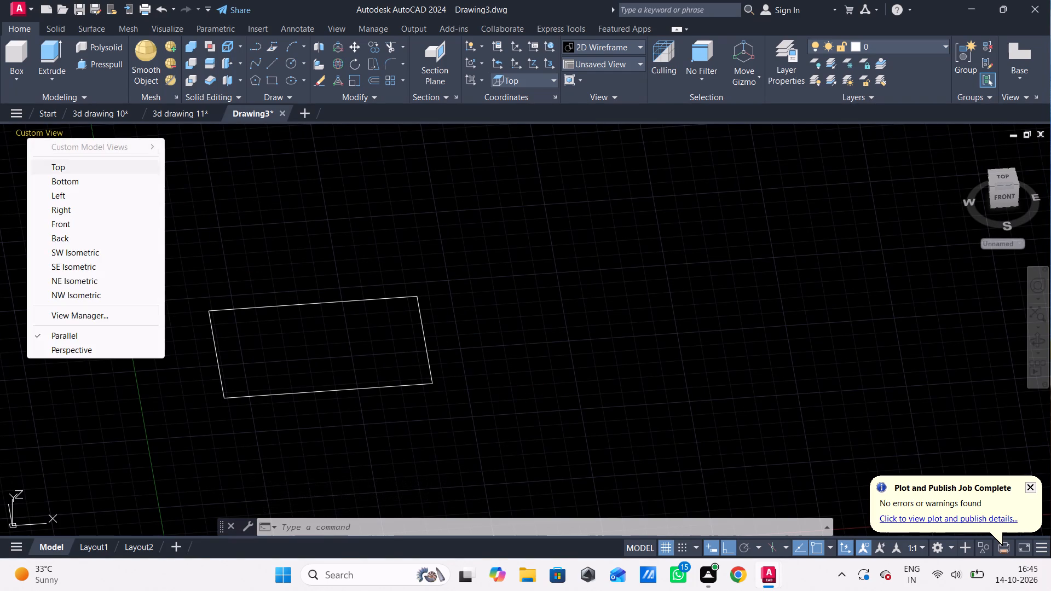
Draw connected lines from the rectangle's lower-right corner, 16 up along the right edge and 20 horizontally inward.
{"action": "scroll", "coordinate": [291, 381], "scroll_direction": "down", "scroll_amount": 2}
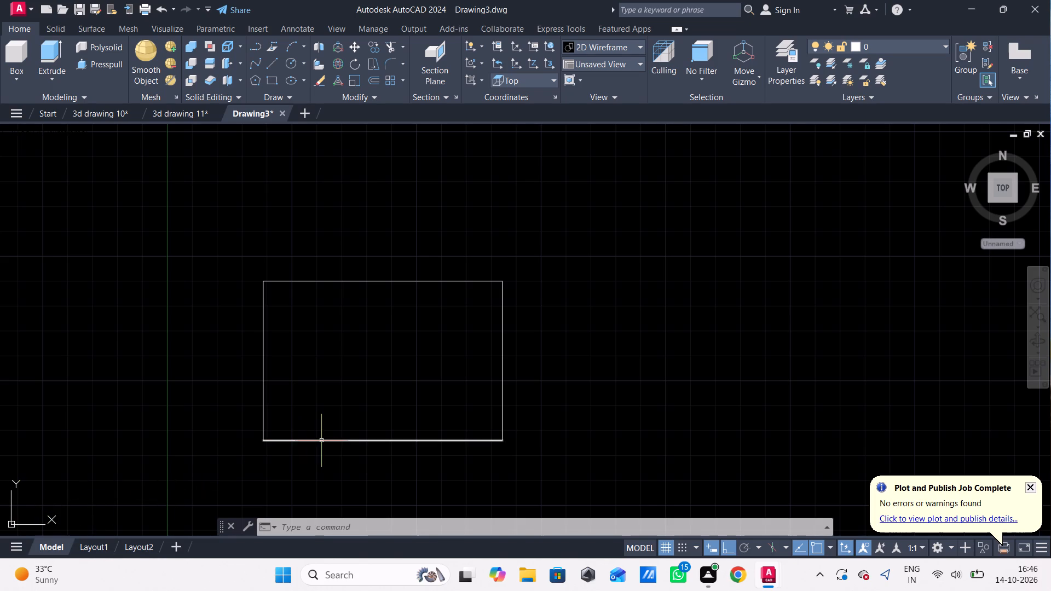
{"action": "key", "text": "l"}
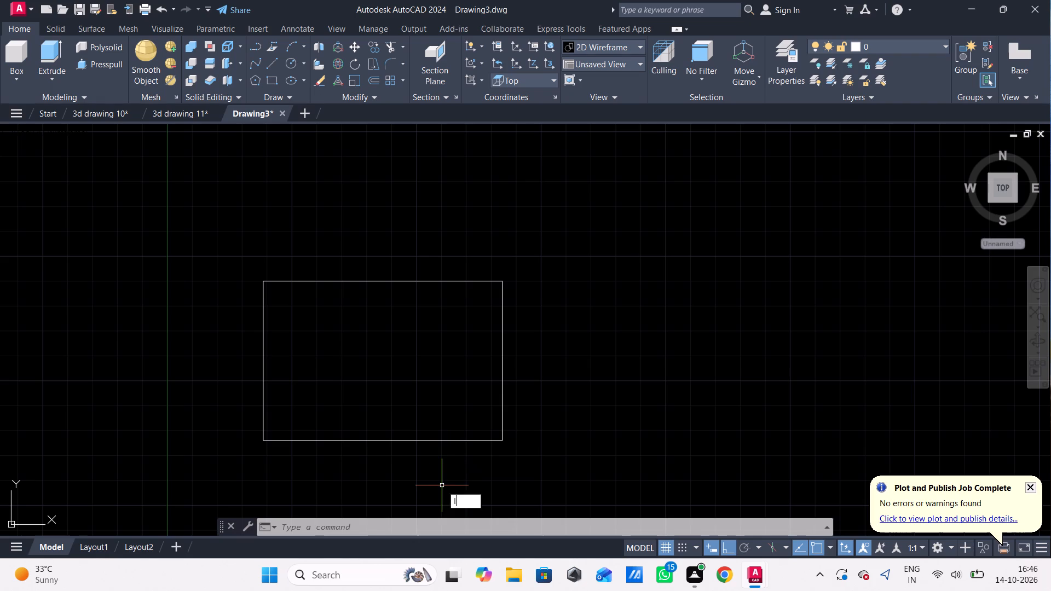
{"action": "key", "text": "Return"}
{"action": "left_click", "coordinate": [504, 439]}
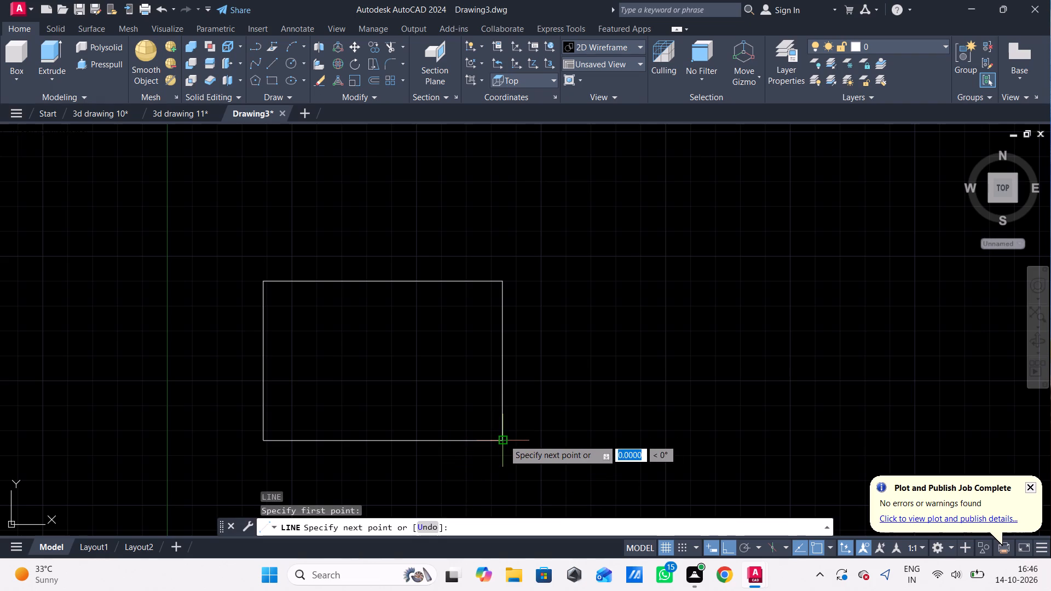
{"action": "type", "text": "16"}
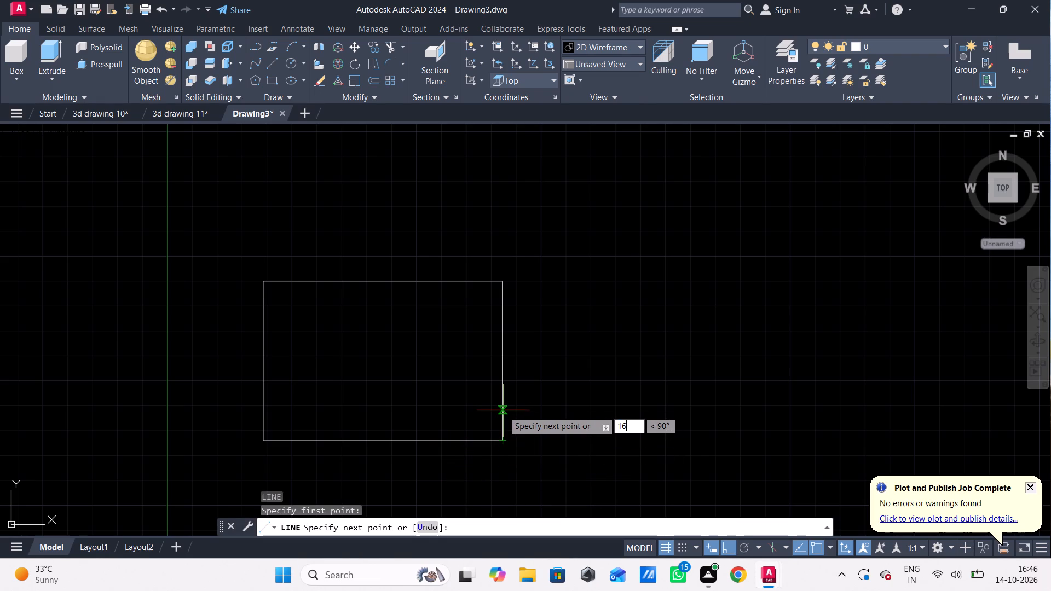
{"action": "key", "text": "Return"}
{"action": "type", "text": "20"}
{"action": "key", "text": "period"}
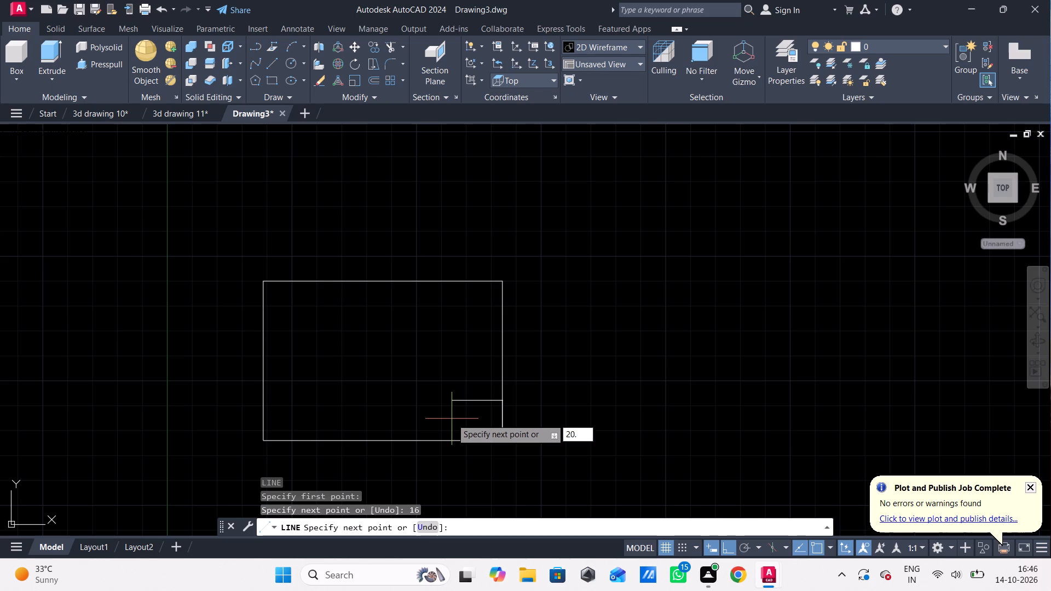
{"action": "key", "text": "Return"}
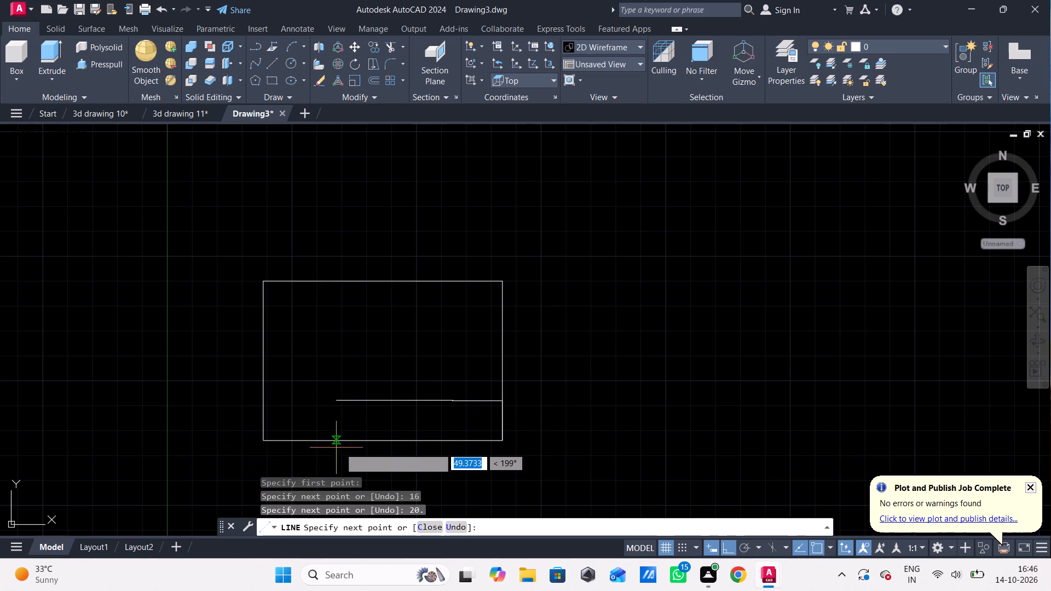
{"action": "key", "text": "Escape"}
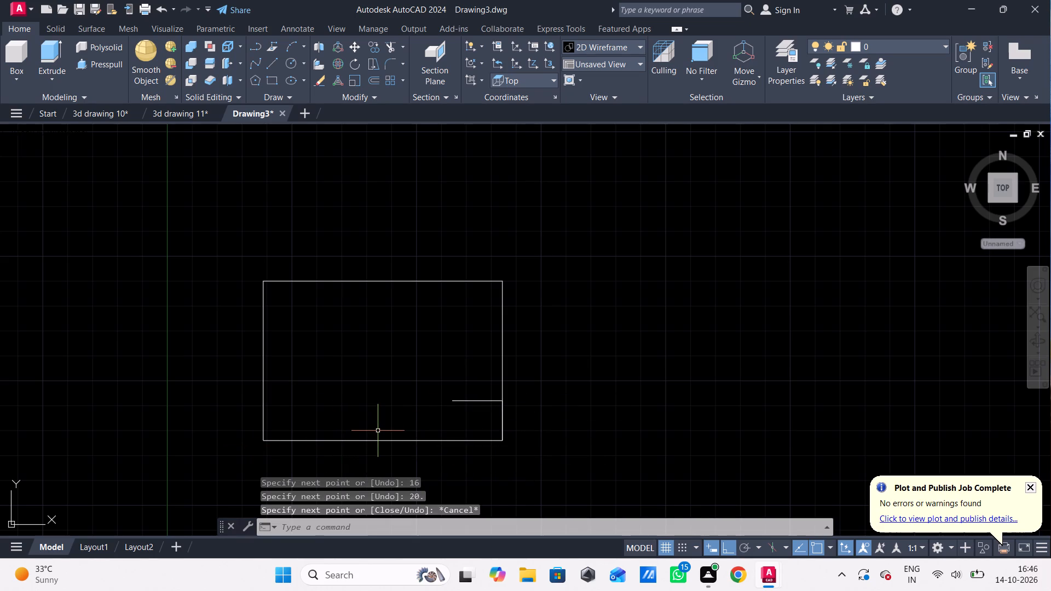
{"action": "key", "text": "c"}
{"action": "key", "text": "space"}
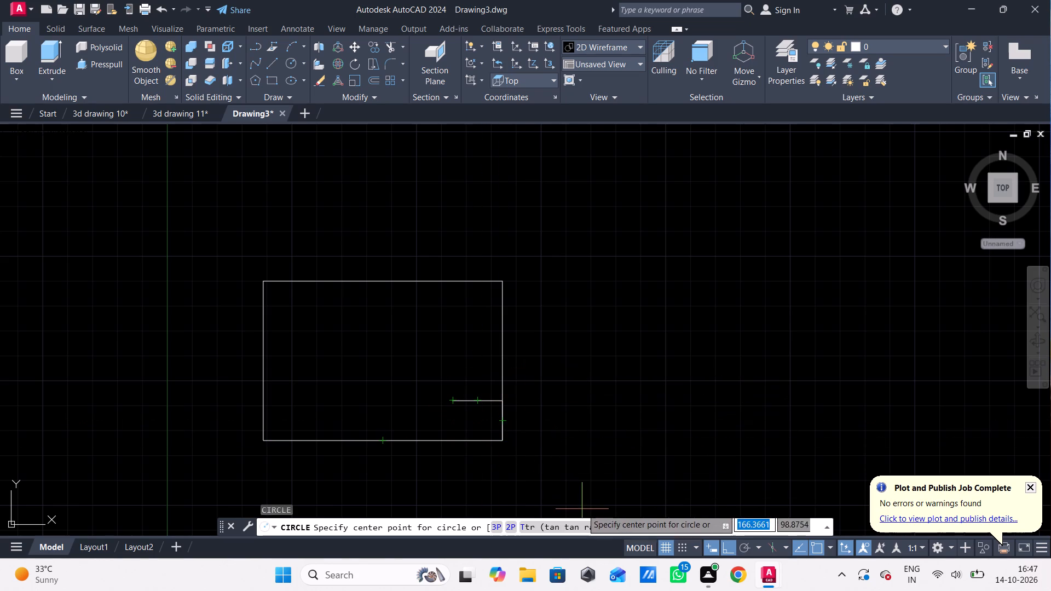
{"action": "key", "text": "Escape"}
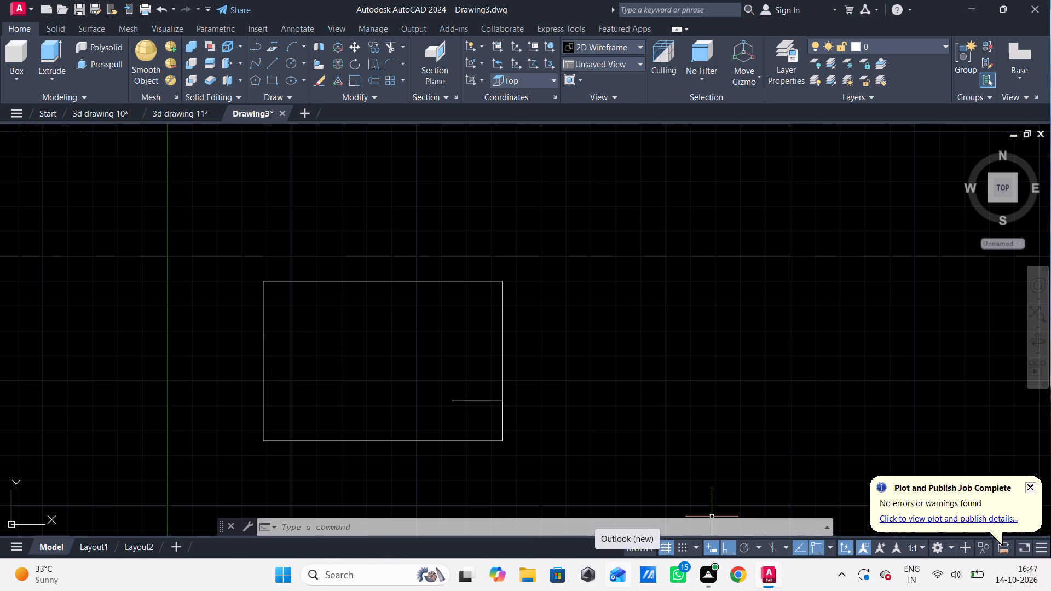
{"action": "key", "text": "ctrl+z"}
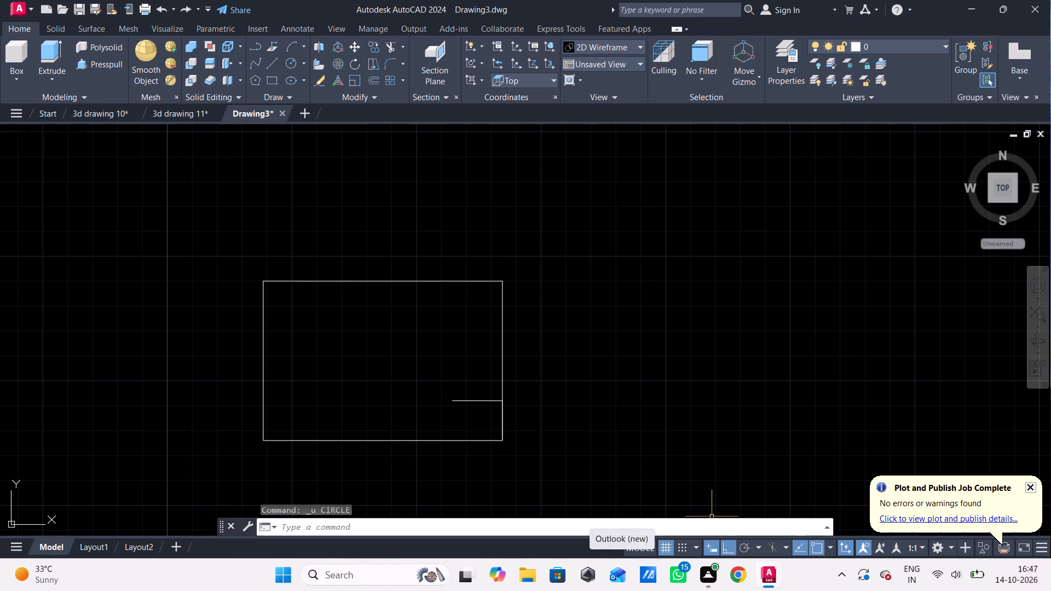
Undo the 16 and 20 lines and draw connected lines from the rectangle's lower-right corner, 24 up and 20 horizontally inward.
{"action": "key", "text": "ctrl+z"}
{"action": "key", "text": "l"}
{"action": "key", "text": "Return"}
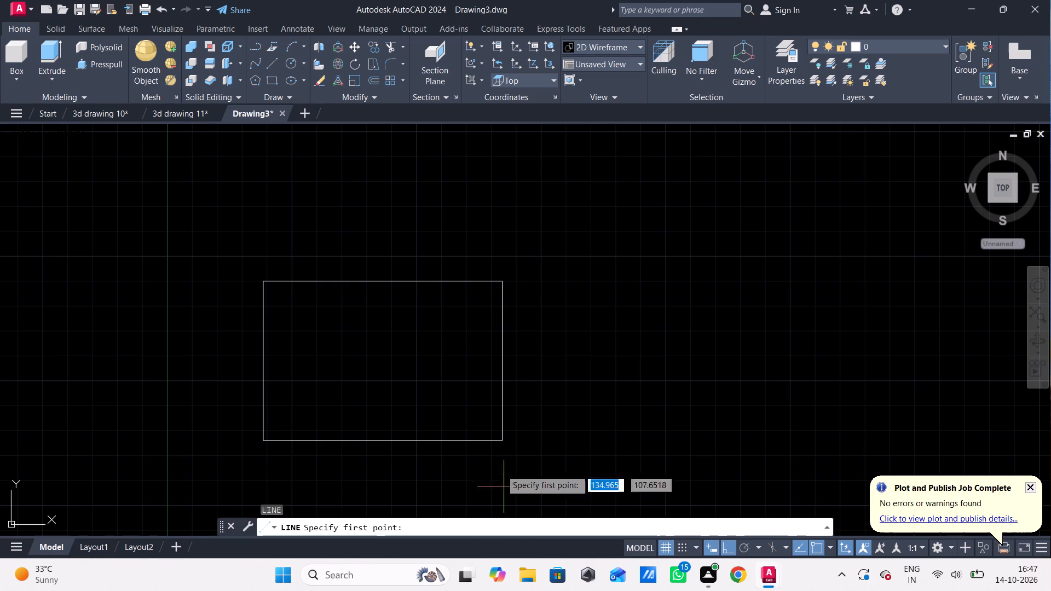
{"action": "left_click", "coordinate": [507, 438]}
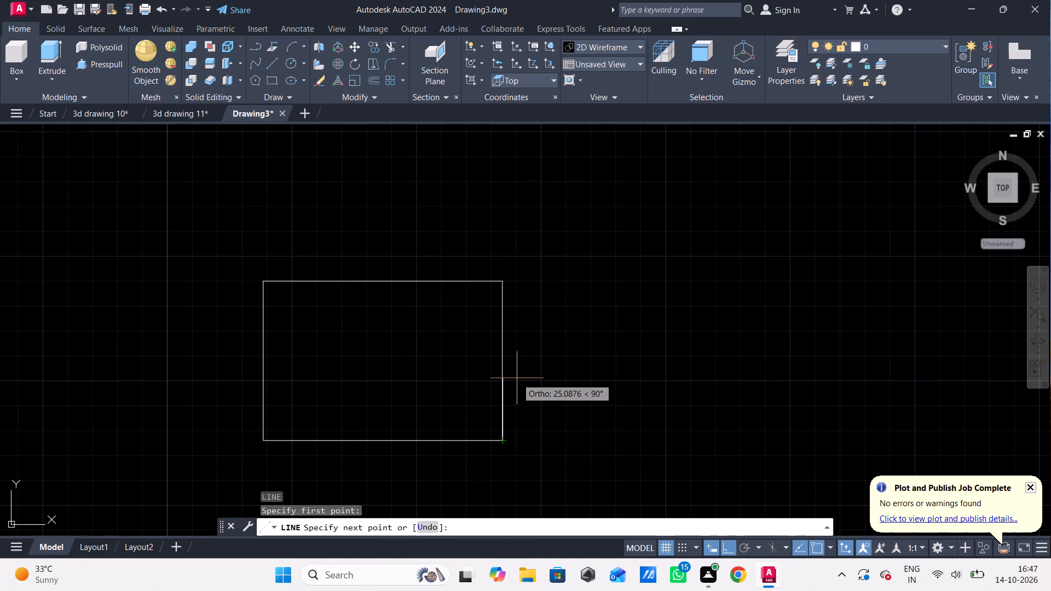
{"action": "type", "text": "24"}
{"action": "key", "text": "Return"}
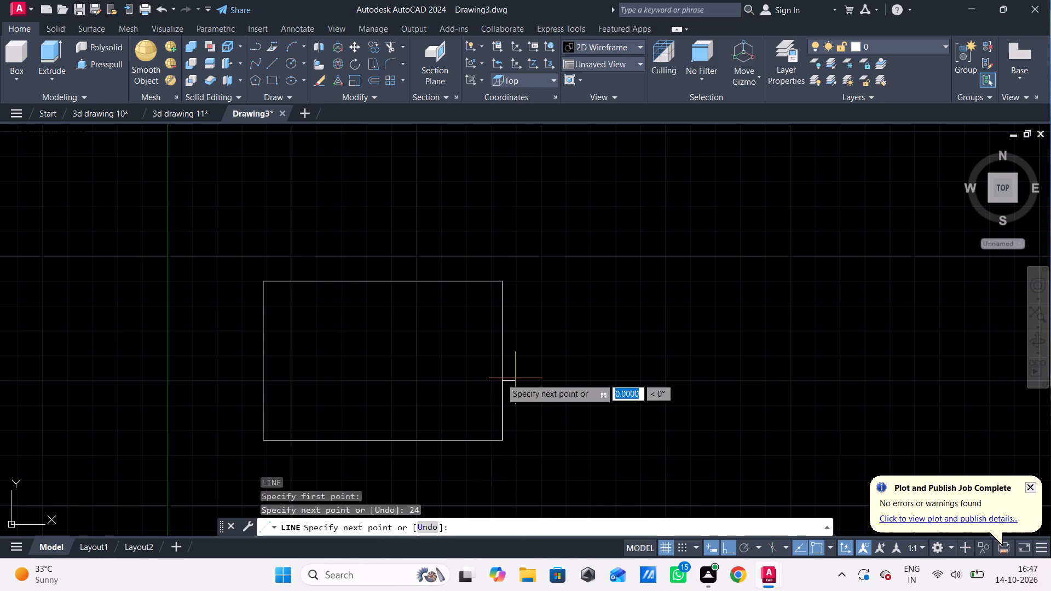
{"action": "type", "text": "20"}
{"action": "key", "text": "Return"}
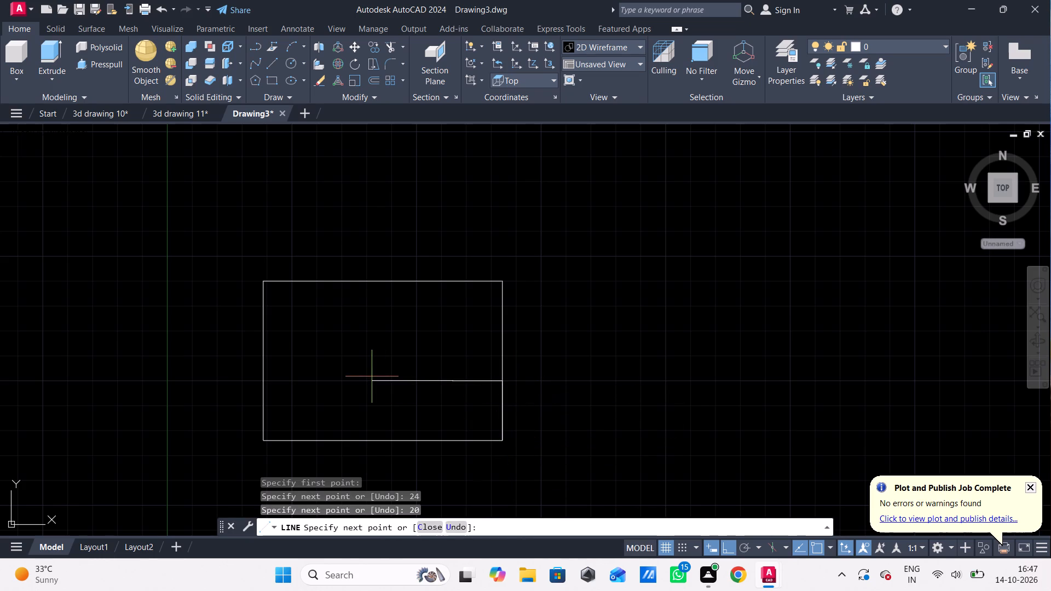
{"action": "key", "text": "Escape"}
Draw a circle of radius 8 centred on the inner end of the 20-long horizontal line.
{"action": "type", "text": "c"}
{"action": "key", "text": "space"}
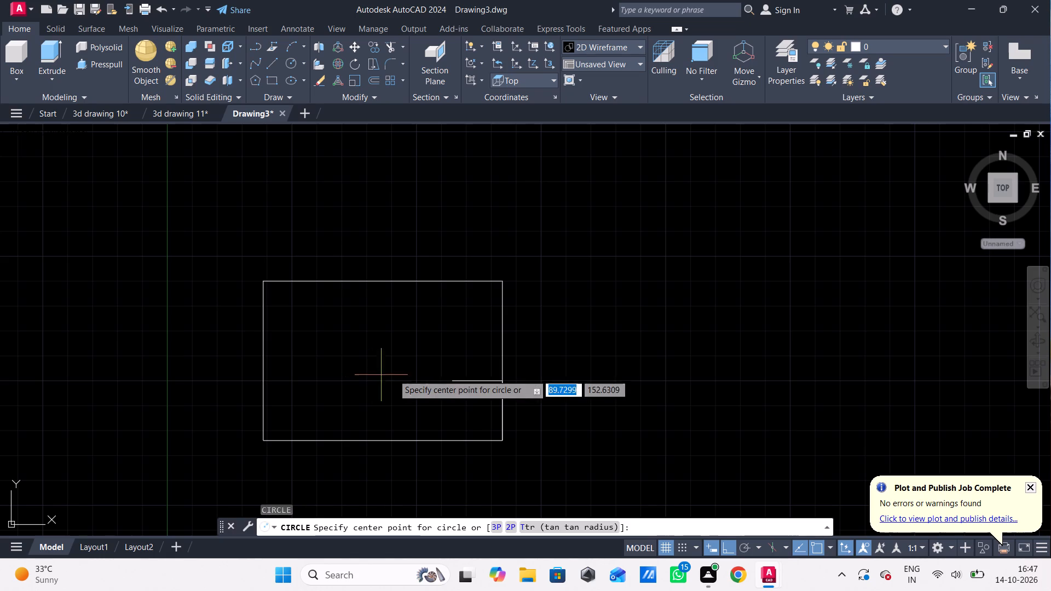
{"action": "left_click", "coordinate": [453, 383]}
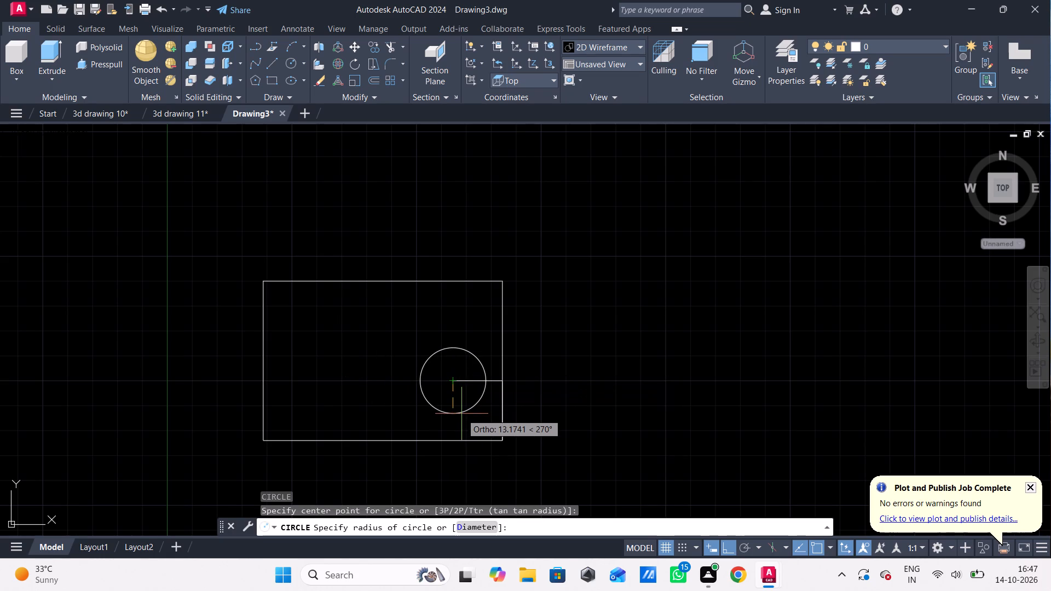
{"action": "key", "text": "8"}
{"action": "key", "text": "Return"}
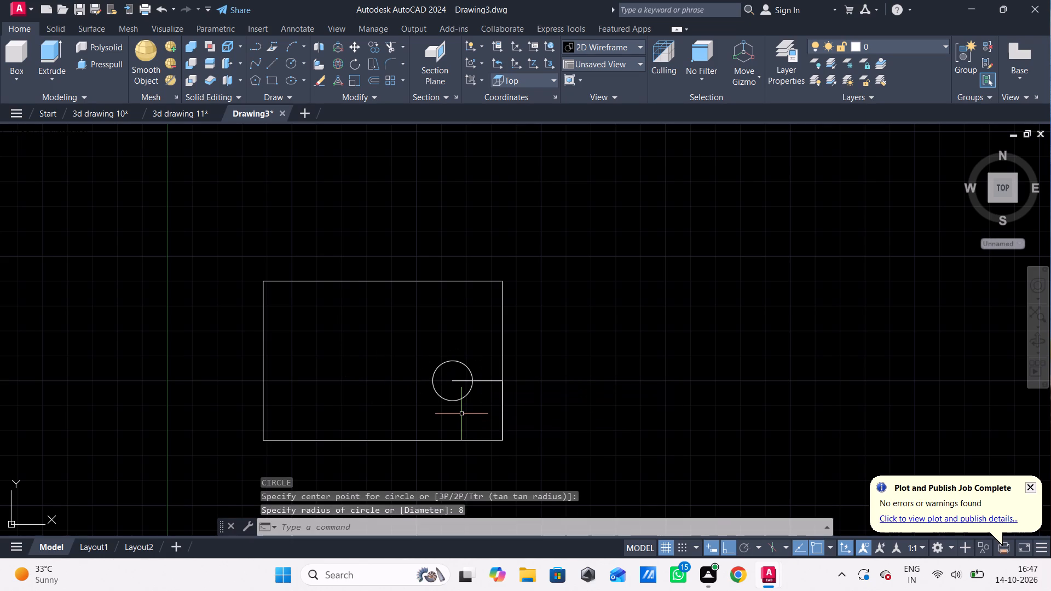
Draw two horizontal lines, each 20 long, from the circle's top and bottom quadrants to the rectangle's right edge.
{"action": "type", "text": "l"}
{"action": "key", "text": "space"}
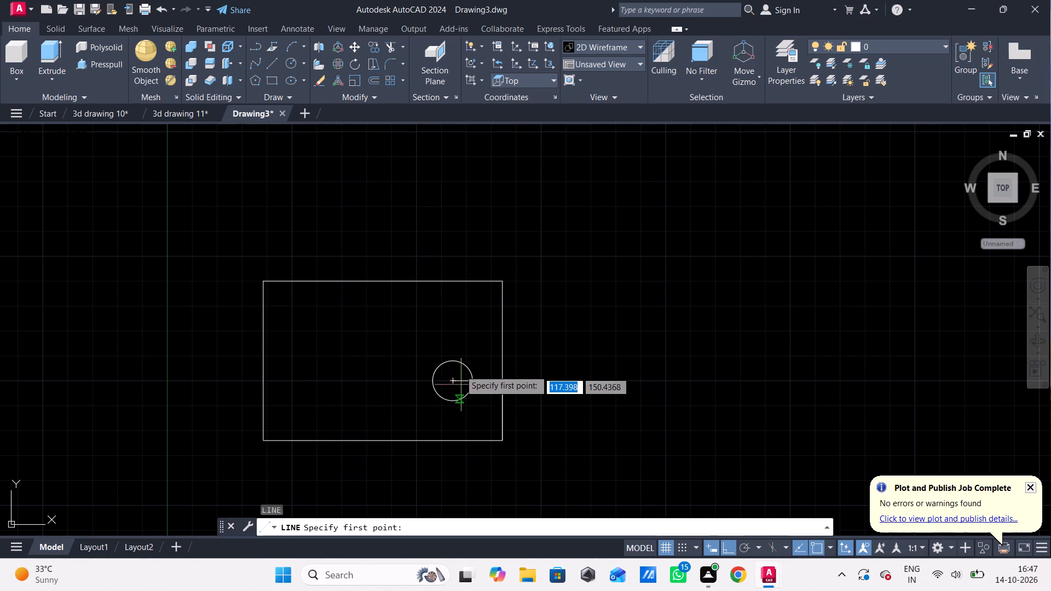
{"action": "left_click", "coordinate": [450, 362]}
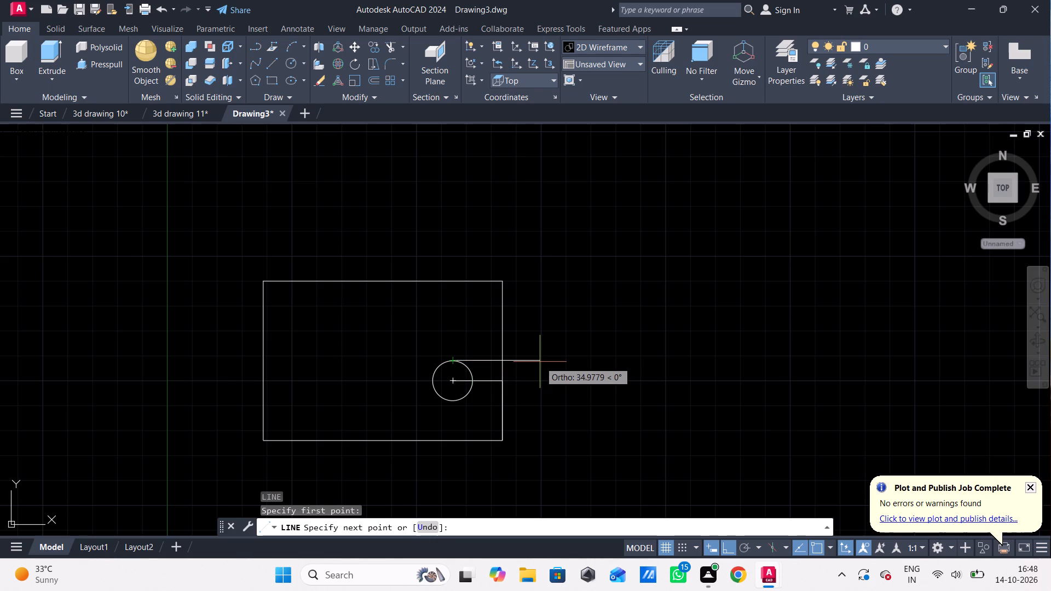
{"action": "type", "text": "20"}
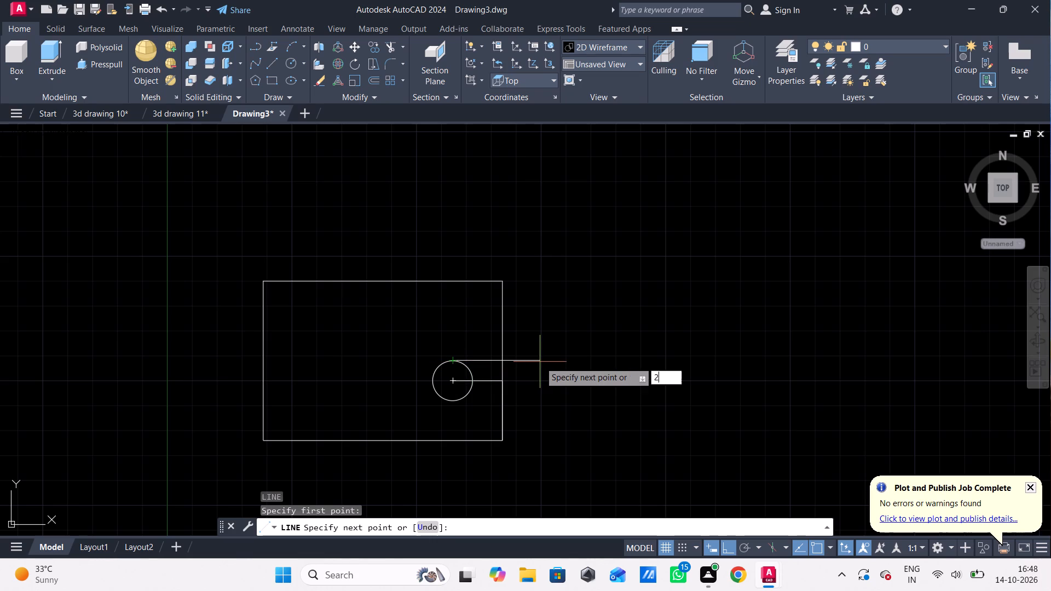
{"action": "key", "text": "Return"}
{"action": "key", "text": "Escape"}
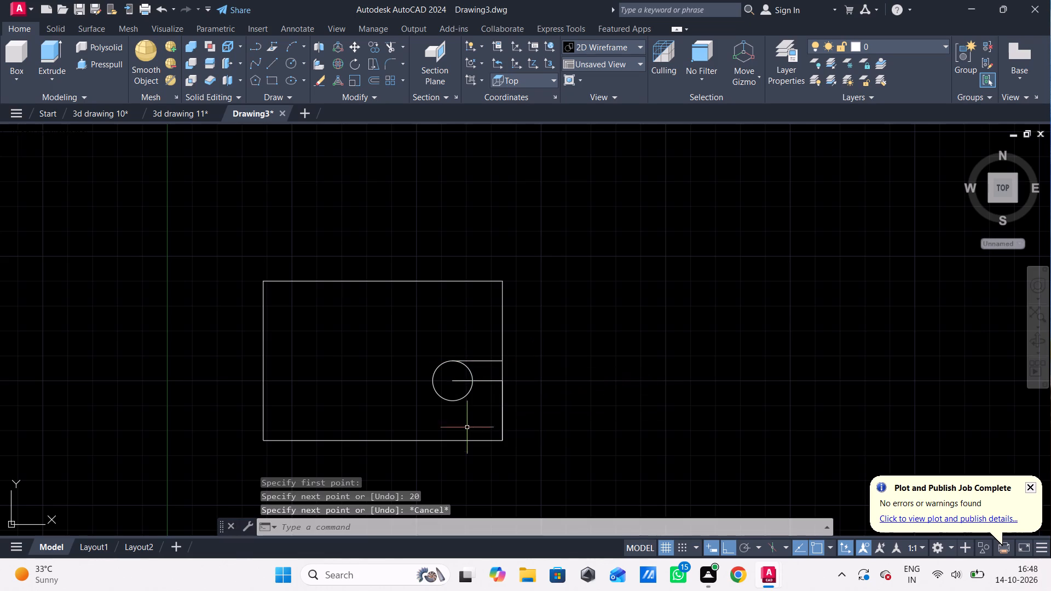
{"action": "key", "text": "space"}
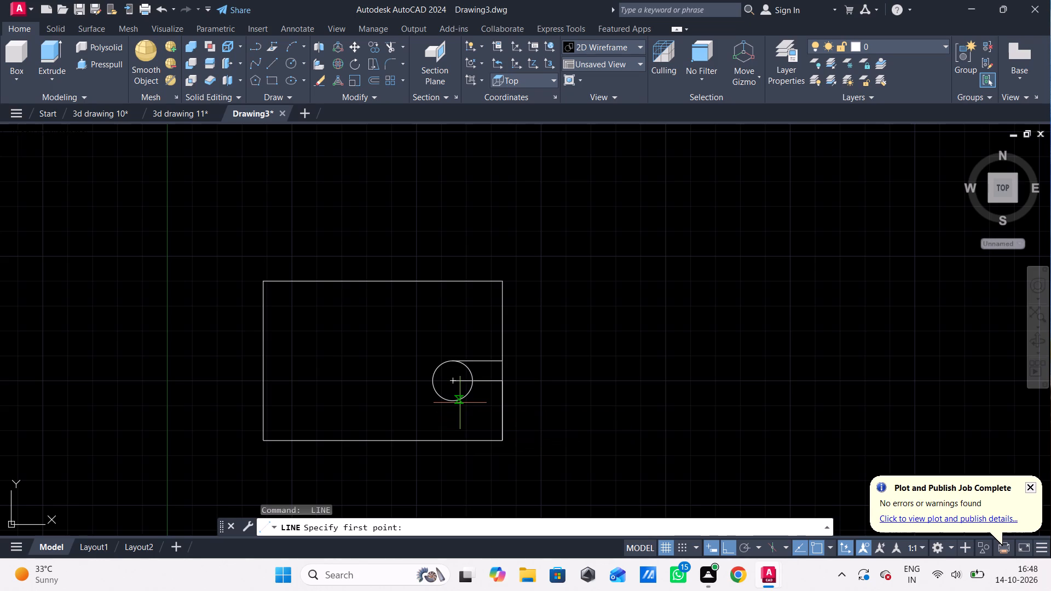
{"action": "left_click", "coordinate": [454, 401]}
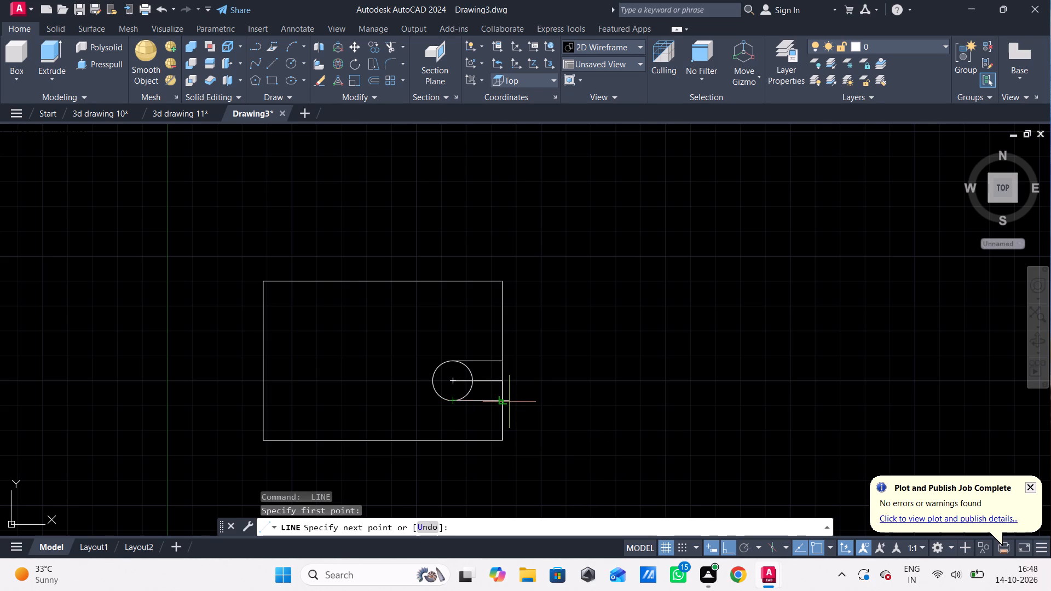
{"action": "type", "text": "20"}
{"action": "key", "text": "Return"}
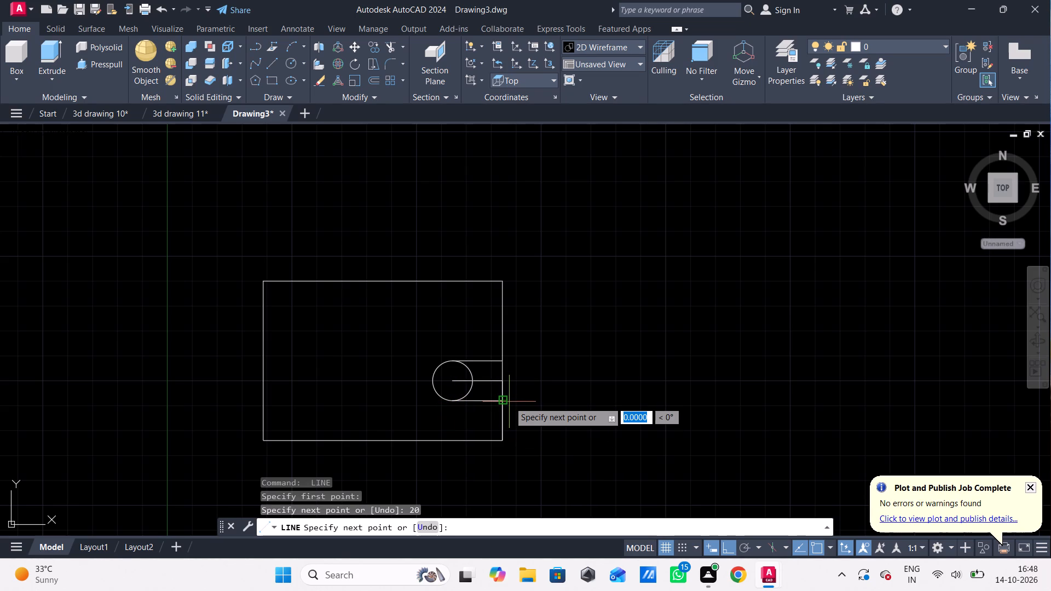
{"action": "key", "text": "Escape"}
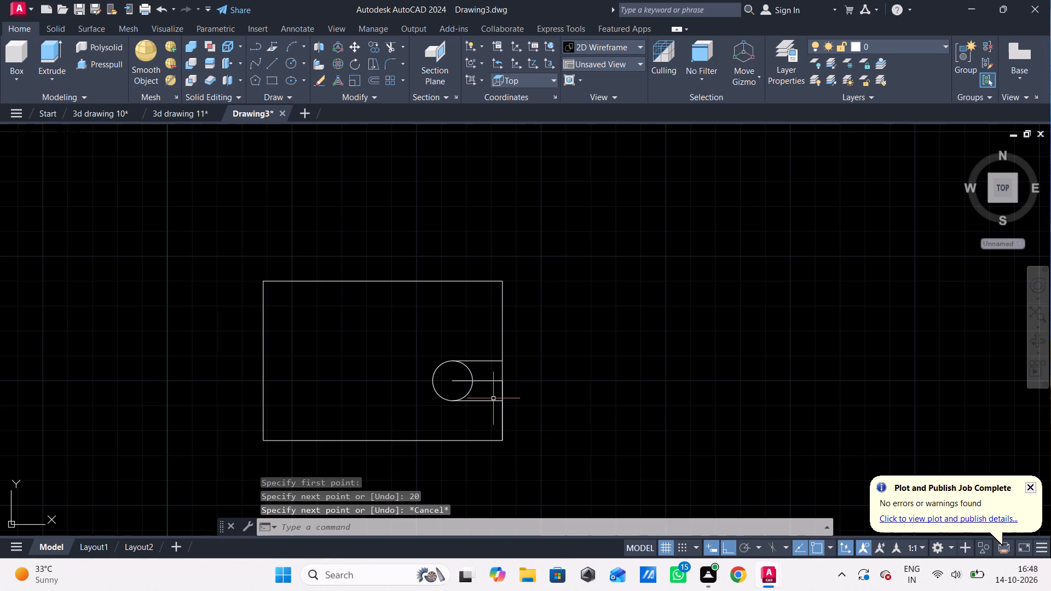
Trim away the right half of the circle between the two horizontal lines to form the slot's rounded end.
{"action": "type", "text": "tr"}
{"action": "key", "text": "space"}
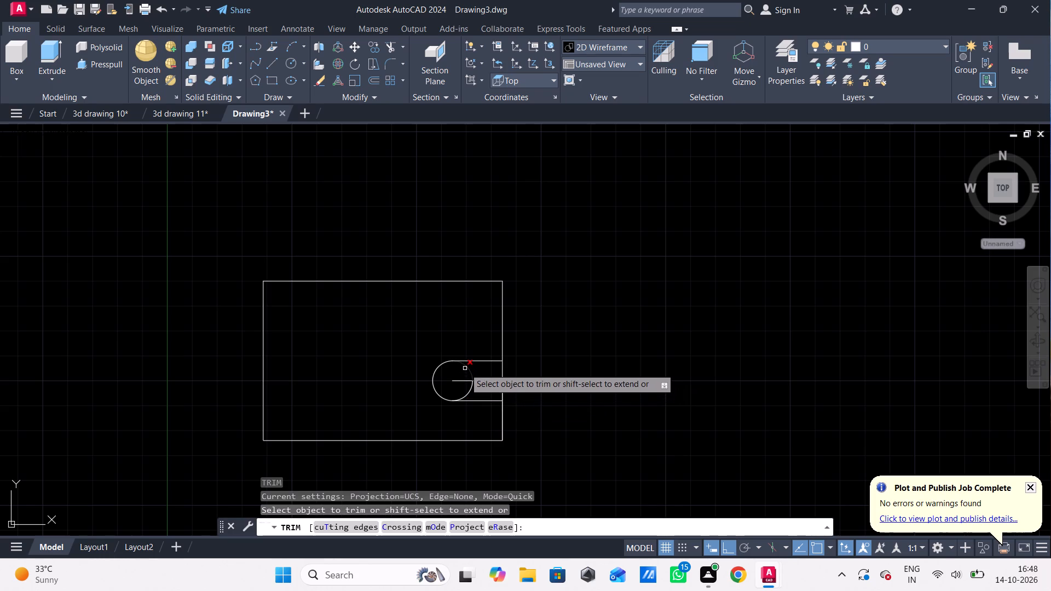
{"action": "left_click", "coordinate": [465, 368]}
{"action": "left_click", "coordinate": [466, 392]}
{"action": "key", "text": "Escape"}
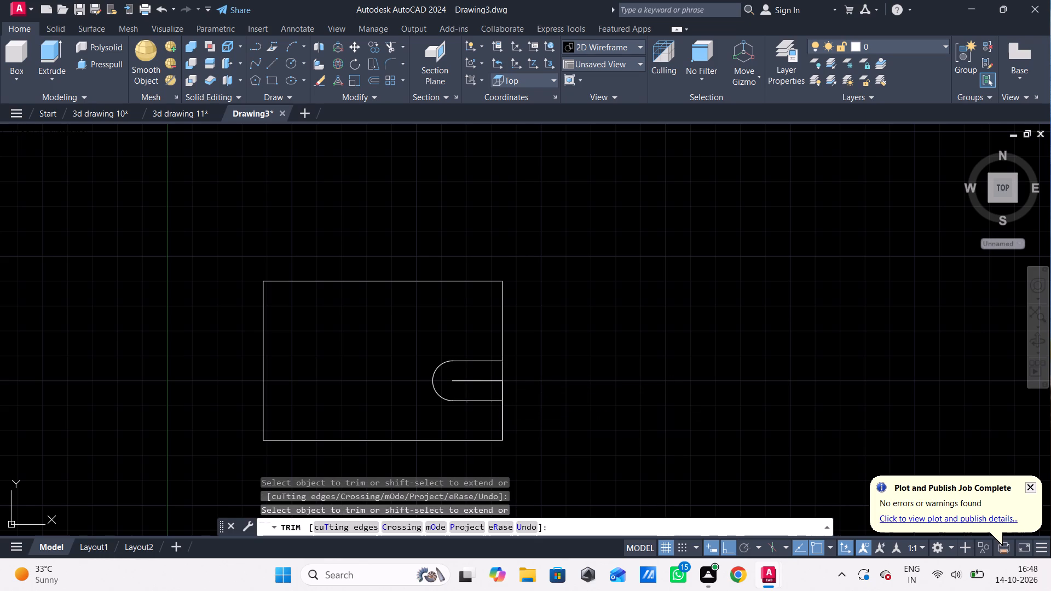
Delete the slot's horizontal centre line and the 24-long construction line lying over the rectangle's right edge.
{"action": "left_click", "coordinate": [489, 379]}
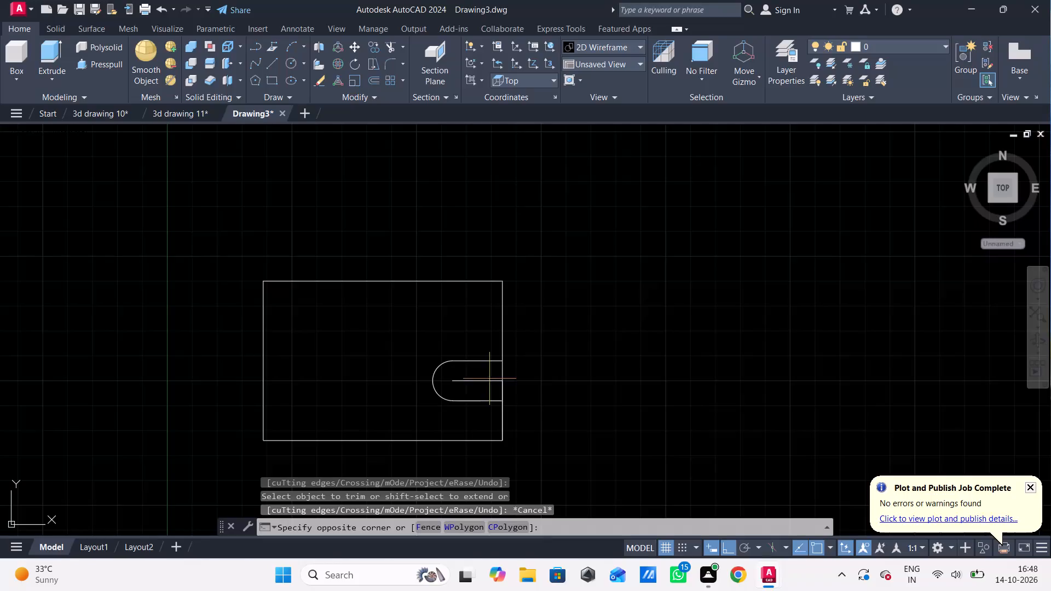
{"action": "left_click", "coordinate": [484, 387]}
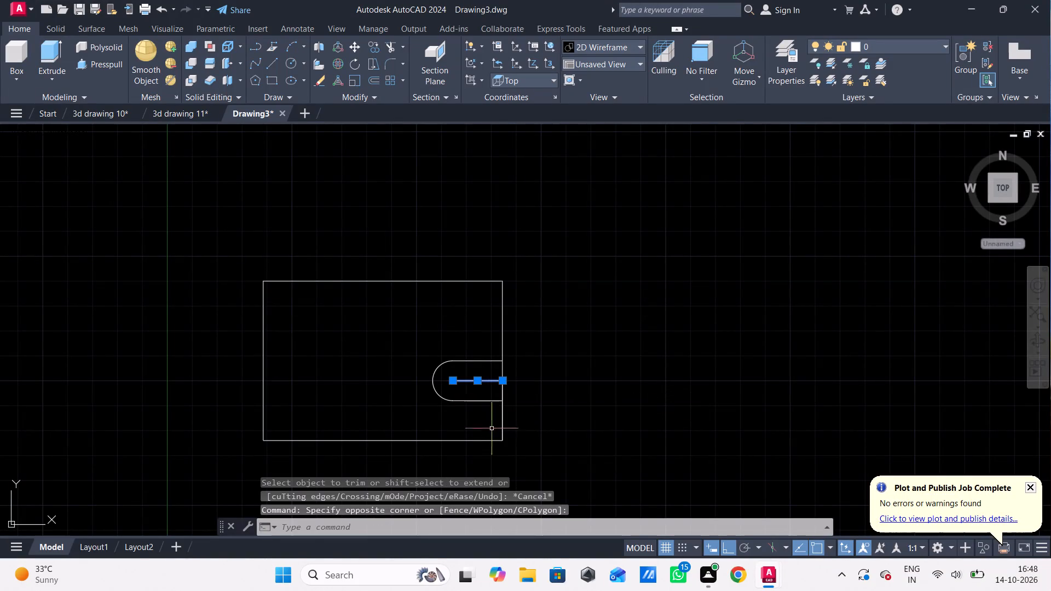
{"action": "key", "text": "Delete"}
{"action": "scroll", "coordinate": [506, 364], "scroll_direction": "up", "scroll_amount": 2}
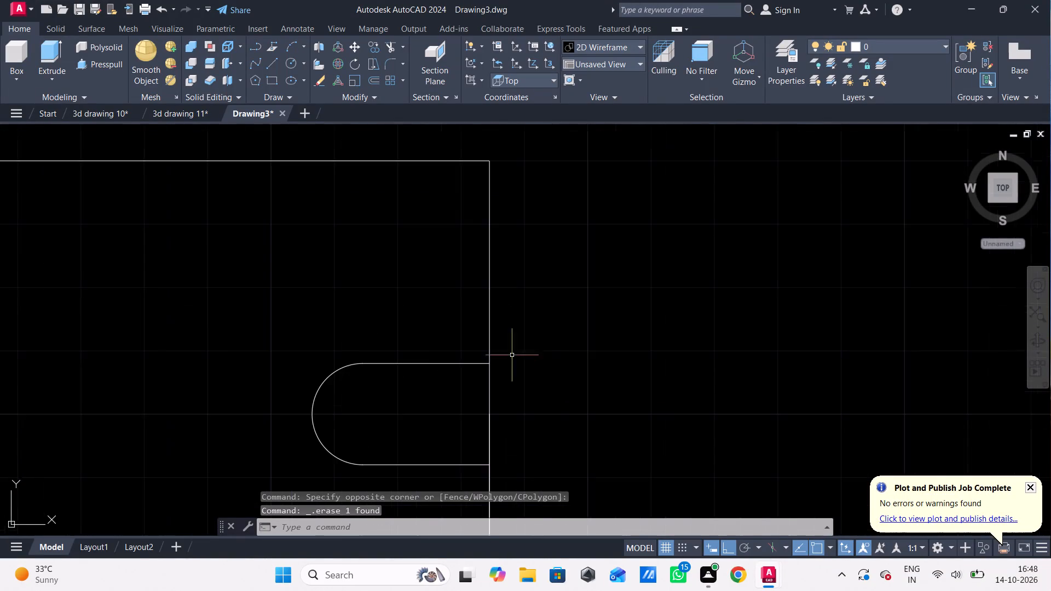
{"action": "scroll", "coordinate": [512, 355], "scroll_direction": "up", "scroll_amount": 1}
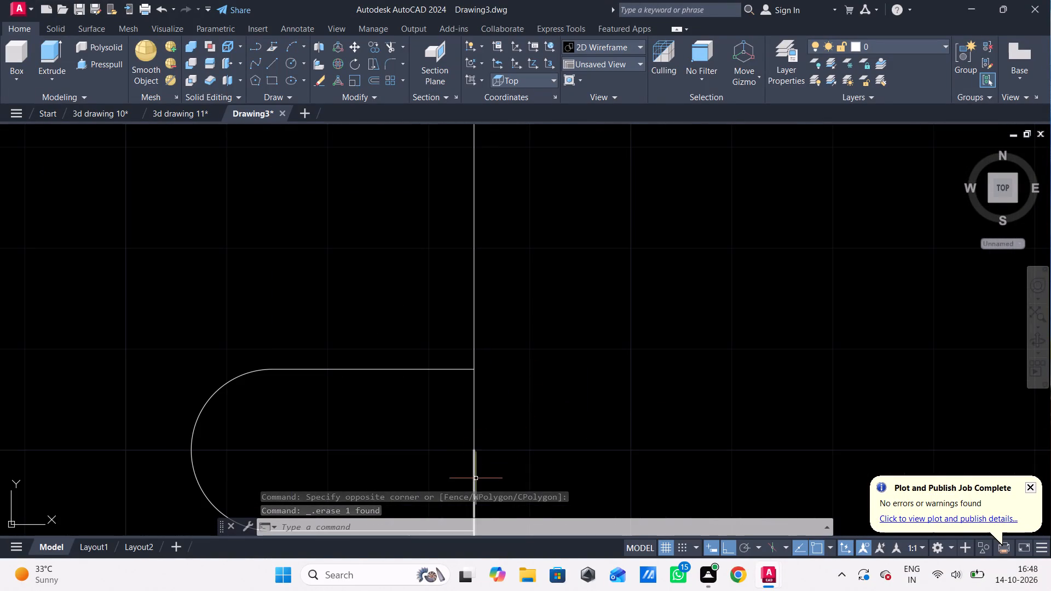
{"action": "left_click", "coordinate": [475, 479]}
{"action": "key", "text": "Delete"}
Trim the part of the rectangle's right edge between the two slot lines to open the slot.
{"action": "scroll", "coordinate": [525, 444], "scroll_direction": "down", "scroll_amount": 1}
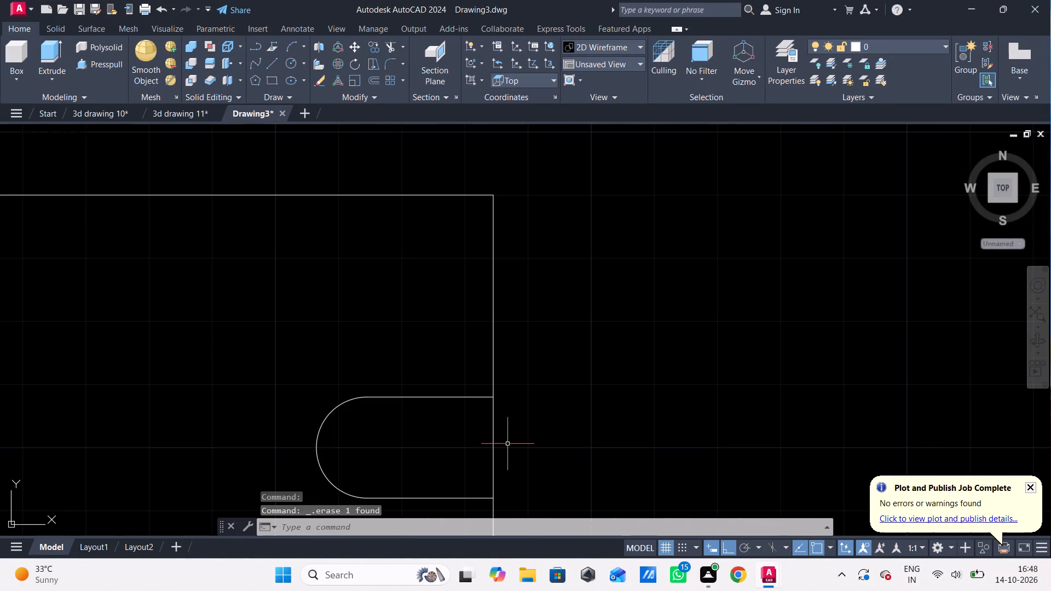
{"action": "middle_click_drag", "start_coordinate": [521, 448], "coordinate": [526, 386]}
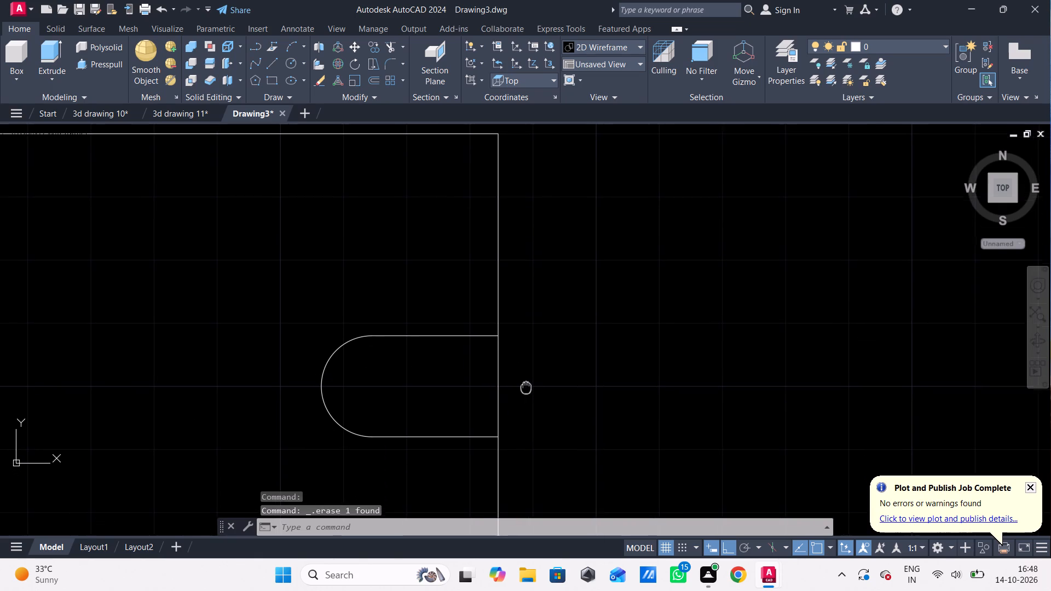
{"action": "middle_click_drag", "start_coordinate": [526, 386], "coordinate": [524, 384]}
{"action": "scroll", "coordinate": [514, 381], "scroll_direction": "down", "scroll_amount": 1}
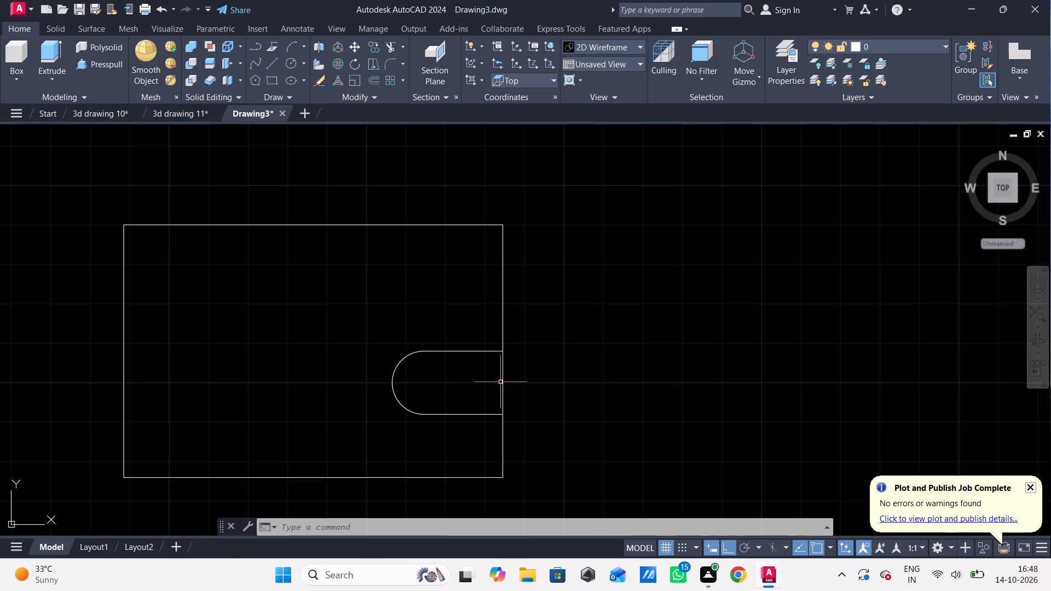
{"action": "left_click", "coordinate": [501, 369]}
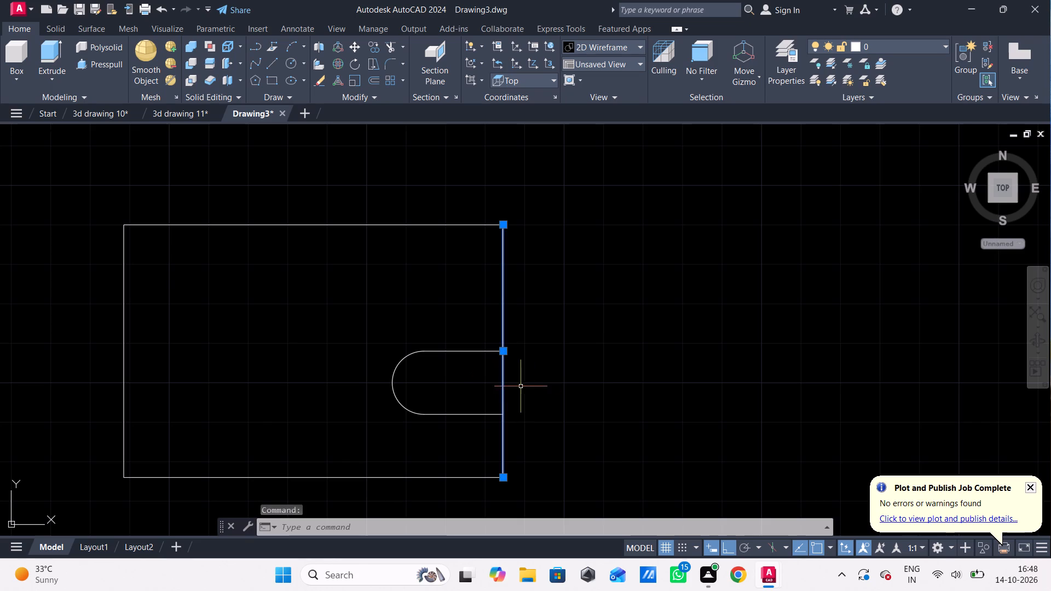
{"action": "key", "text": "Escape"}
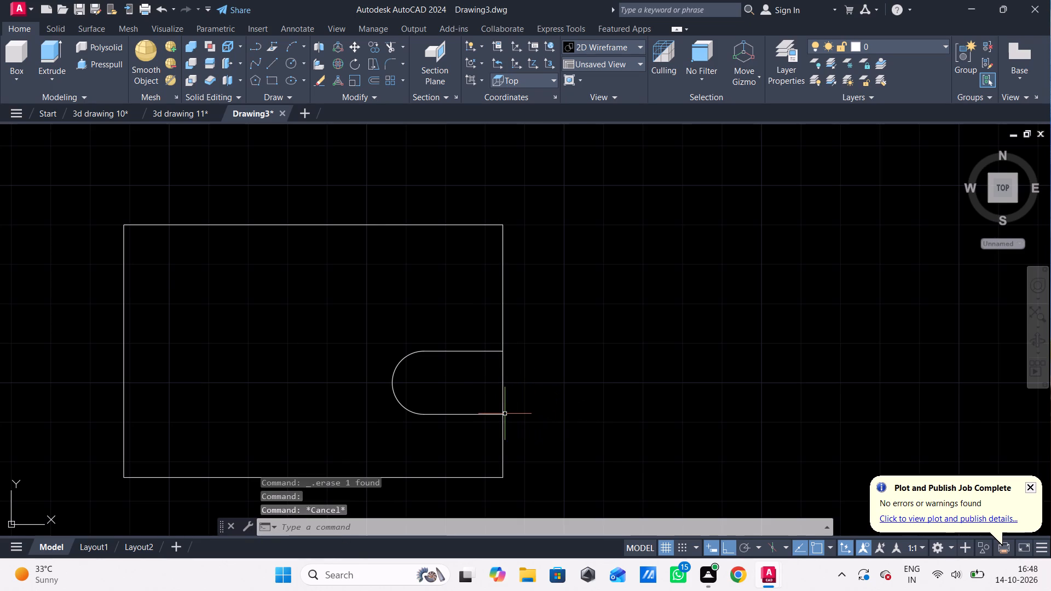
{"action": "type", "text": "tr"}
{"action": "key", "text": "space"}
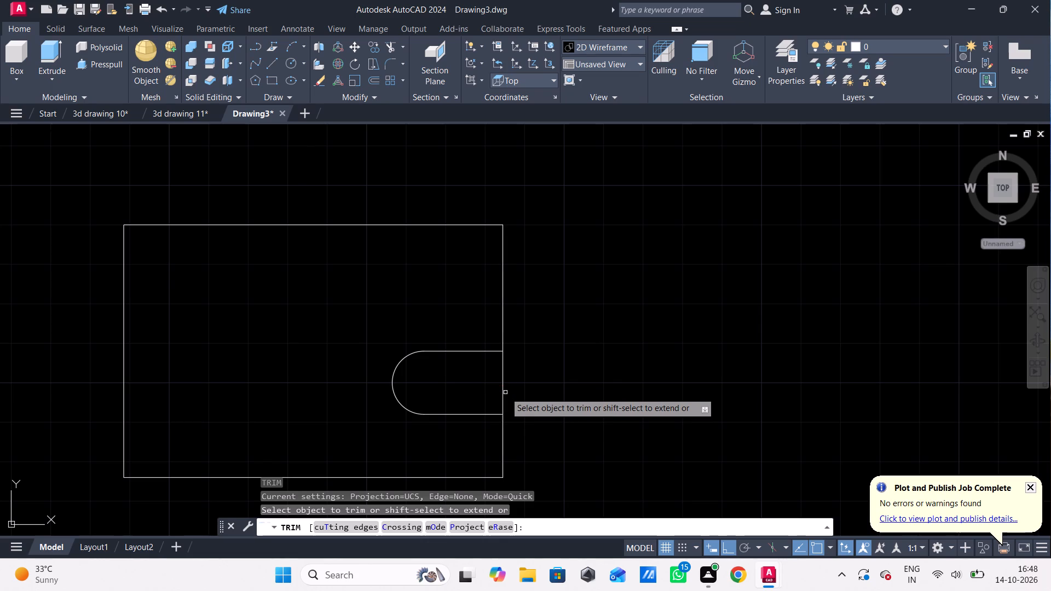
{"action": "left_click", "coordinate": [505, 392]}
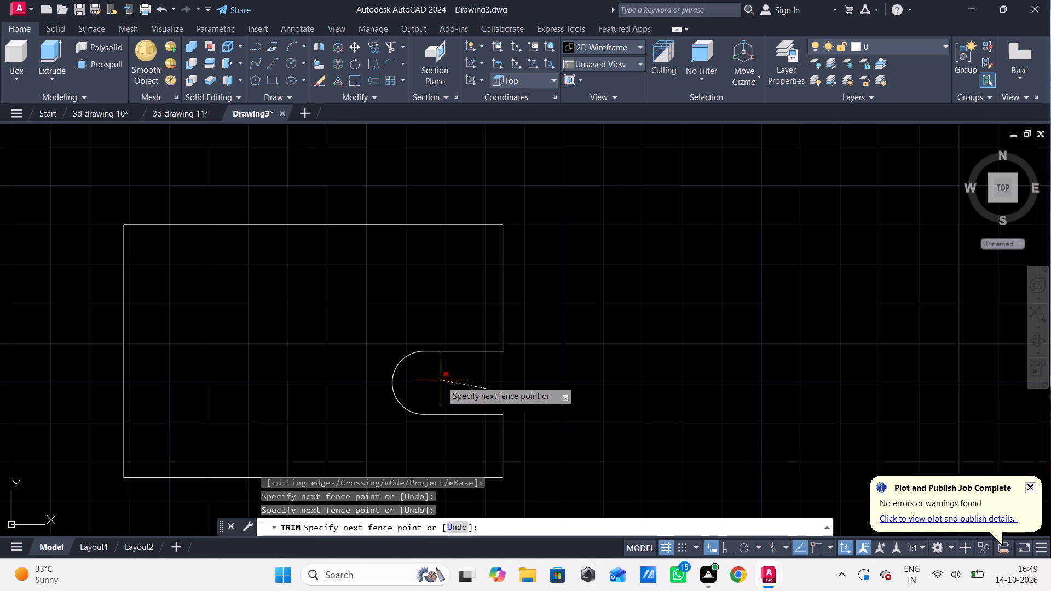
{"action": "left_click", "coordinate": [447, 383]}
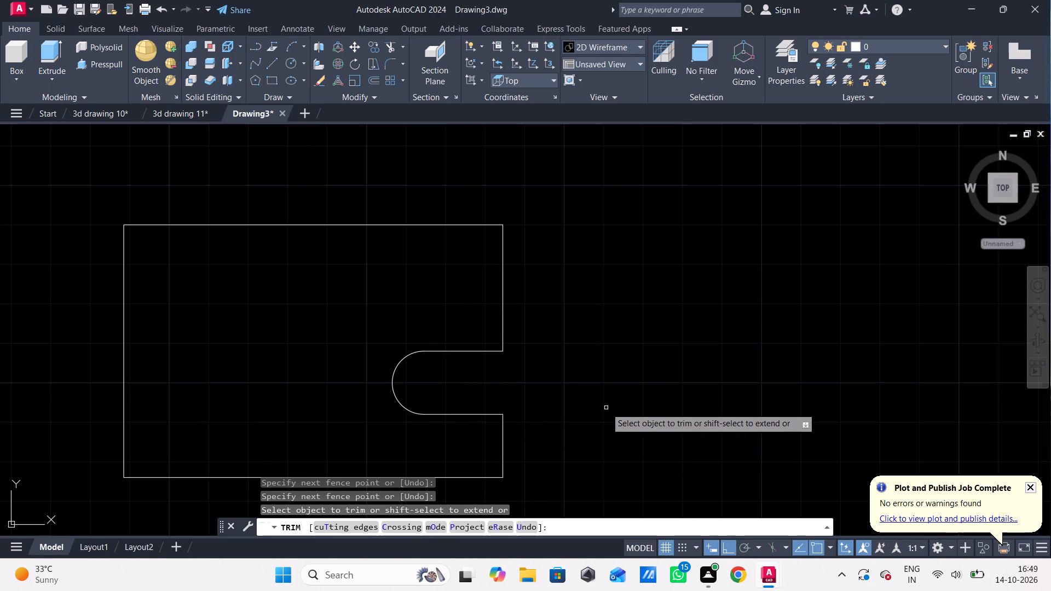
{"action": "key", "text": "Escape"}
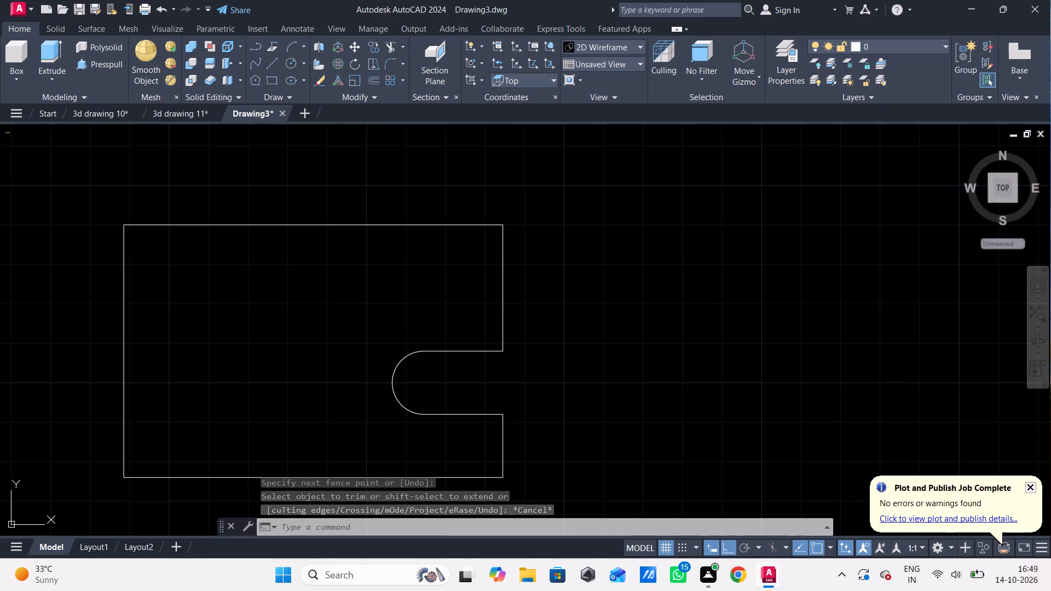
View the plate profile from the Left and Bottom preset views, and return to the Top view.
{"action": "left_click", "coordinate": [23, 126]}
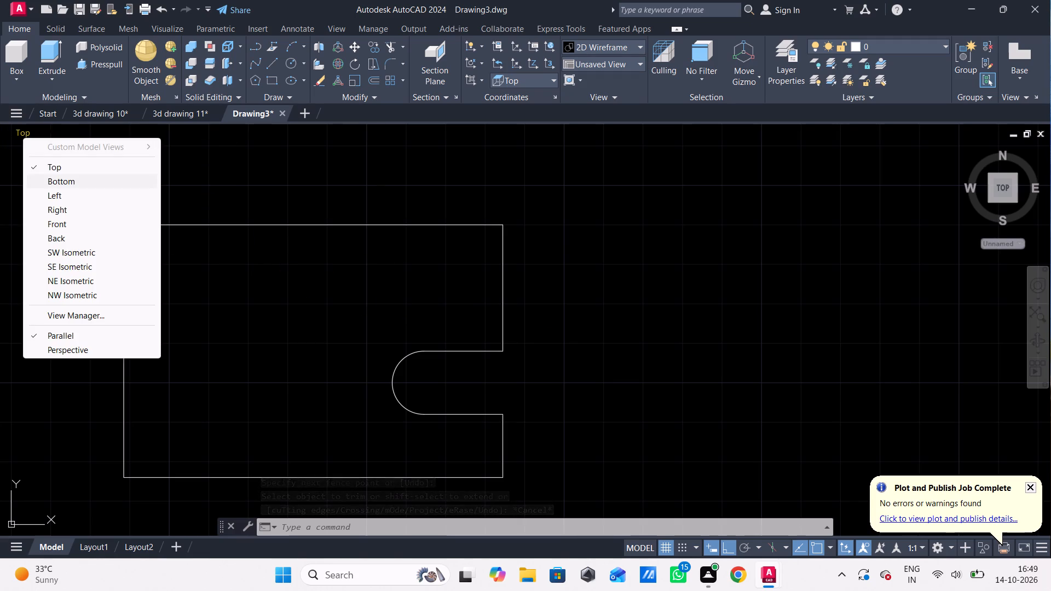
{"action": "left_click", "coordinate": [47, 197]}
{"action": "scroll", "coordinate": [146, 247], "scroll_direction": "down", "scroll_amount": 4}
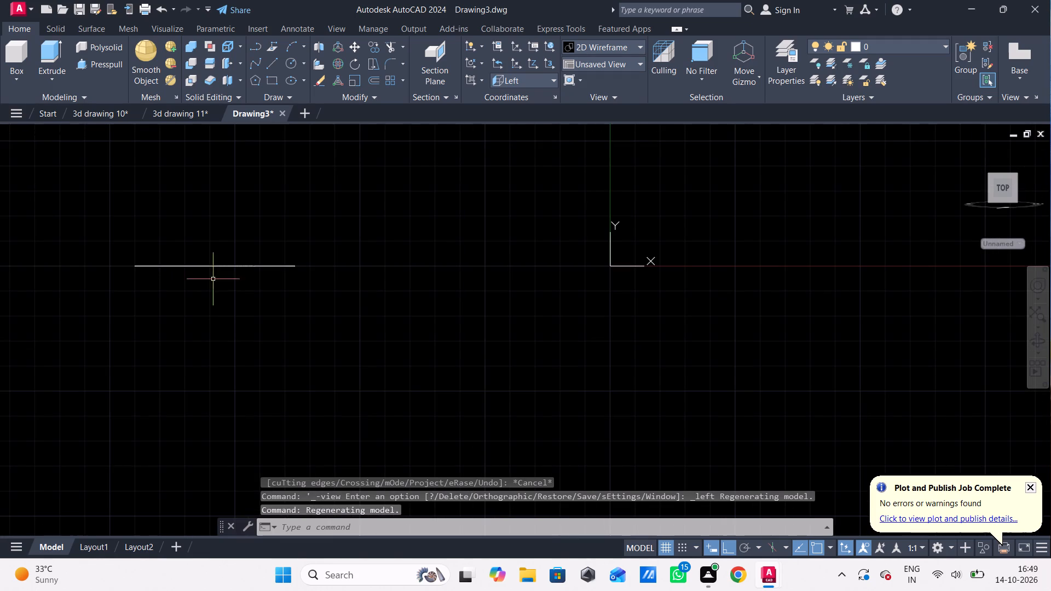
{"action": "scroll", "coordinate": [235, 283], "scroll_direction": "up", "scroll_amount": 1}
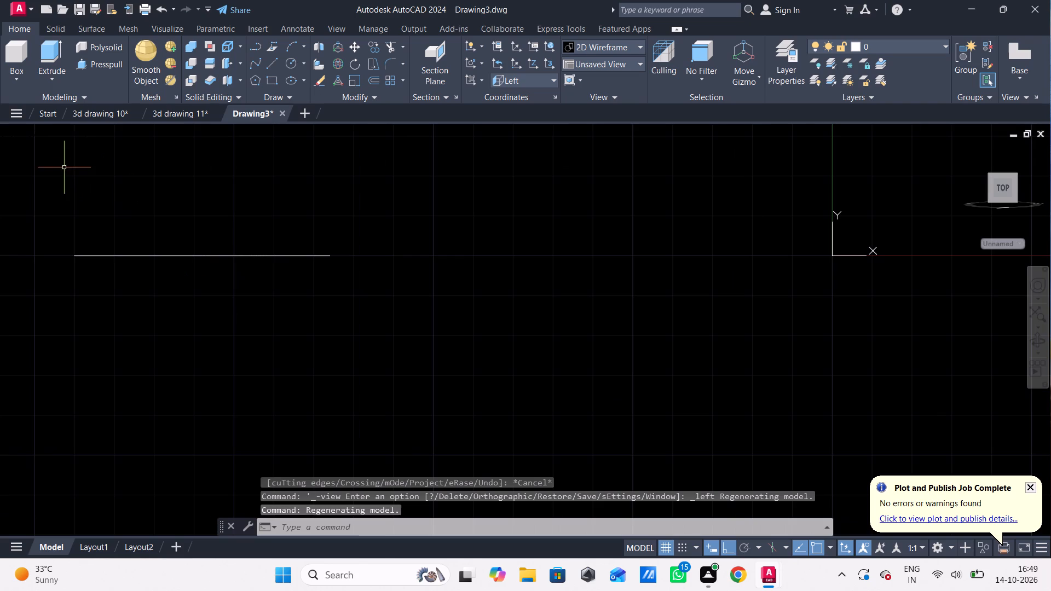
{"action": "left_click", "coordinate": [16, 132]}
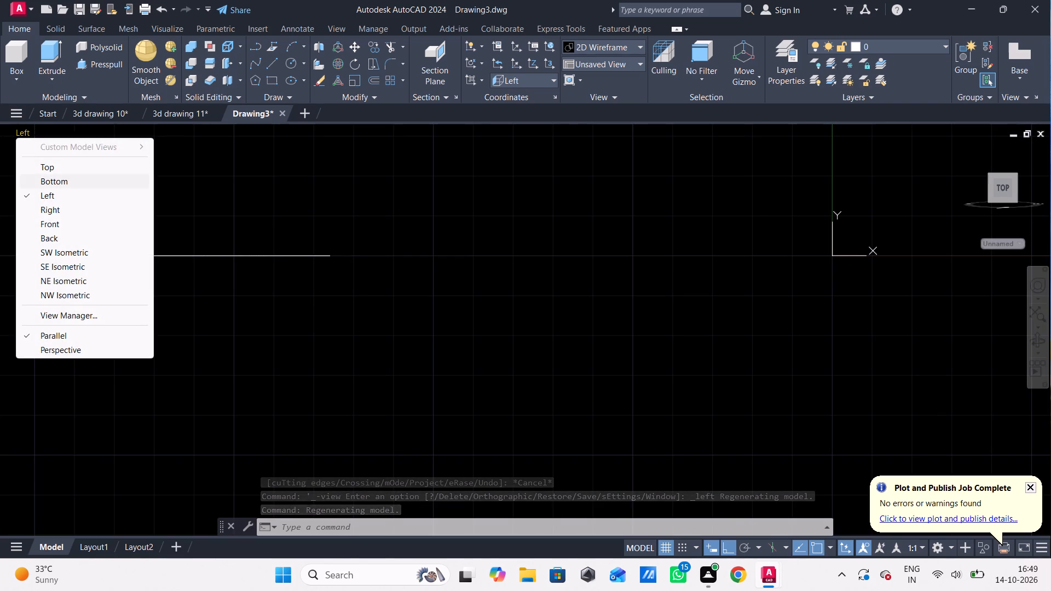
{"action": "left_click", "coordinate": [36, 174]}
{"action": "left_click", "coordinate": [15, 133]}
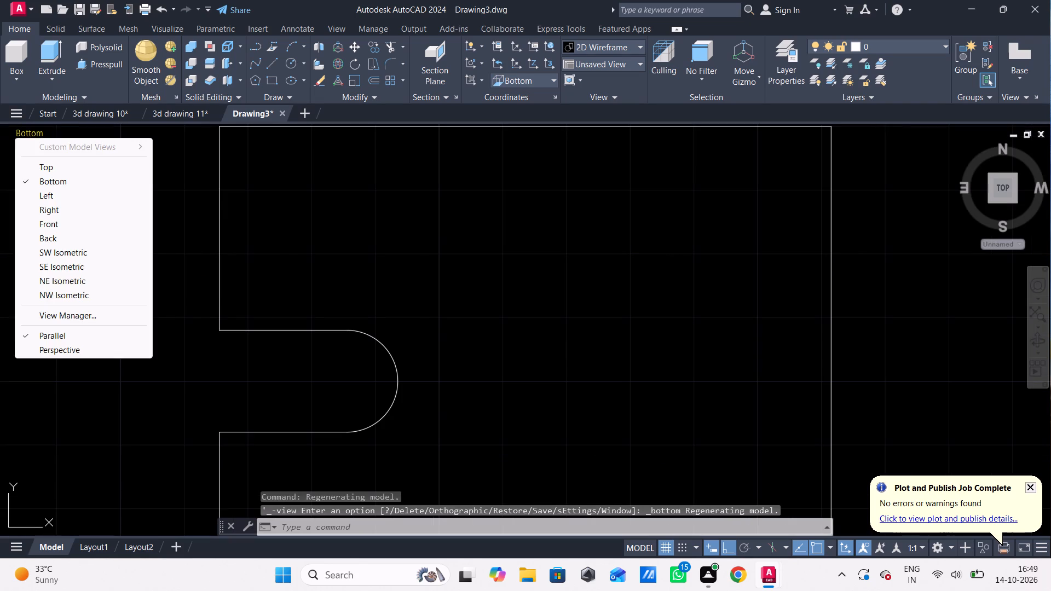
{"action": "left_click", "coordinate": [42, 166]}
{"action": "scroll", "coordinate": [158, 283], "scroll_direction": "down", "scroll_amount": 2}
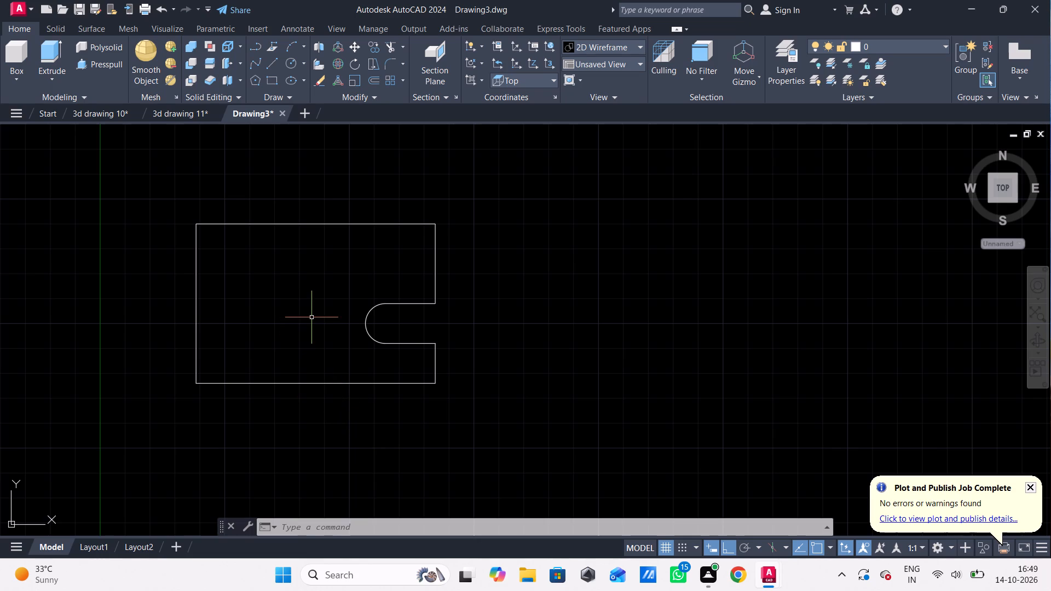
Draw a 64-long vertical line along +Z from the plate profile's north-west corner, on the edge opposite the slot.
{"action": "middle_click_drag", "start_coordinate": [313, 316], "coordinate": [309, 225], "text": "shift"}
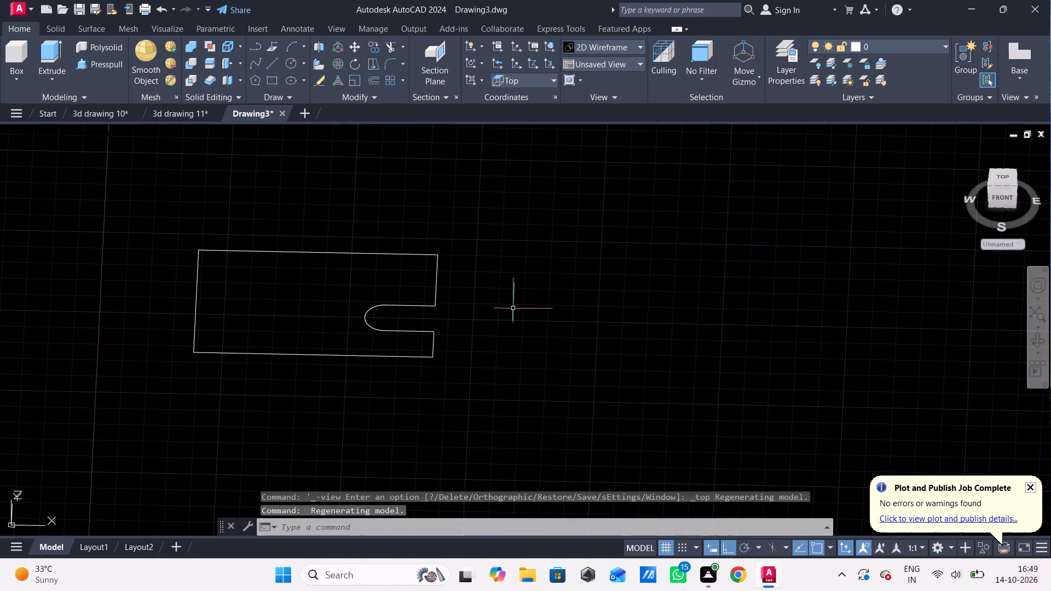
{"action": "middle_click_drag", "start_coordinate": [586, 315], "coordinate": [471, 296], "text": "shift"}
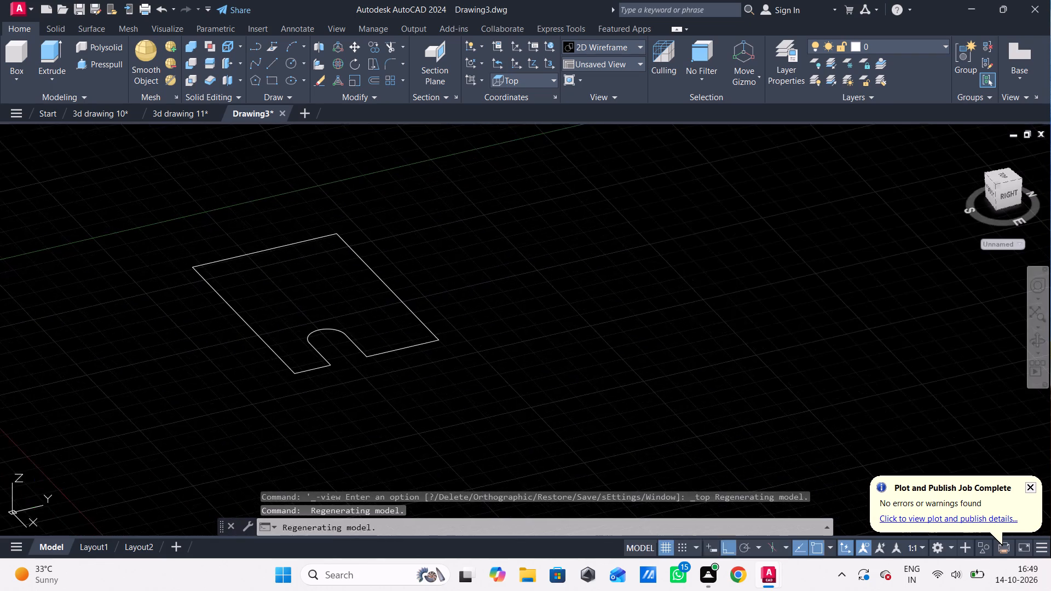
{"action": "key", "text": "l"}
{"action": "key", "text": "Return"}
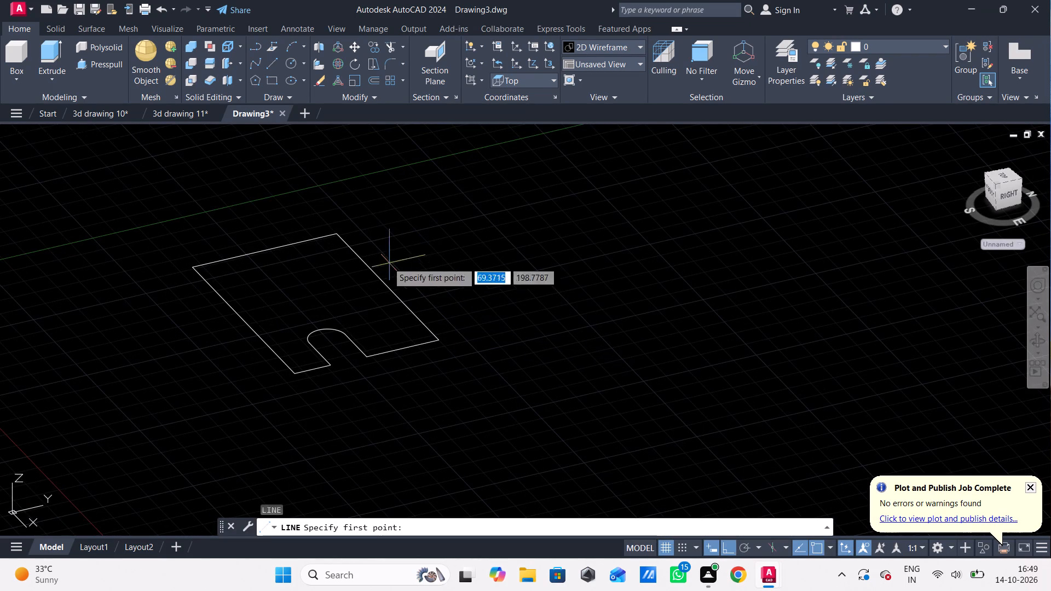
{"action": "left_click", "coordinate": [339, 230]}
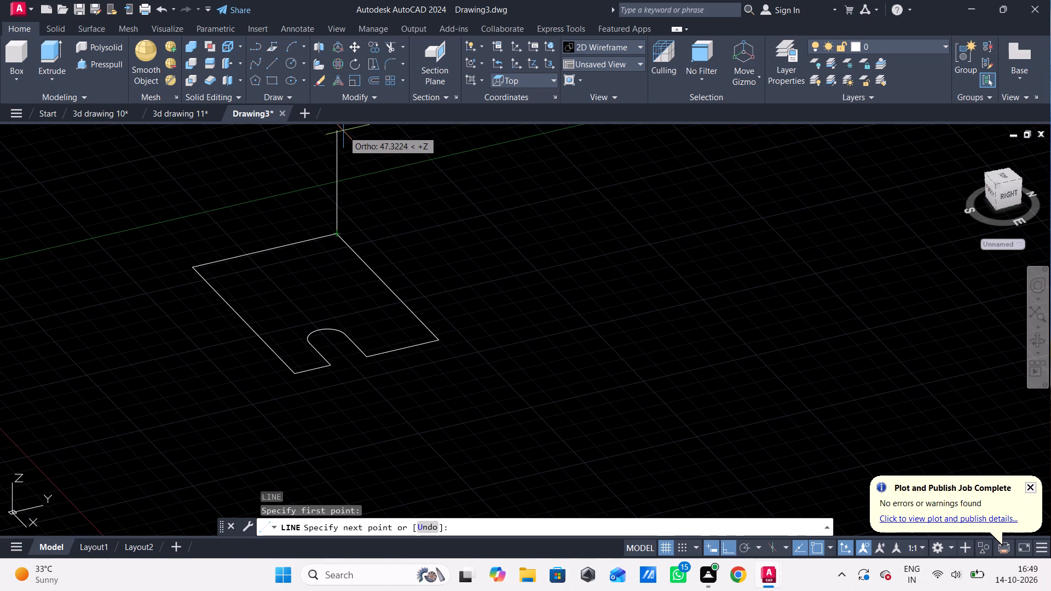
{"action": "type", "text": "64"}
{"action": "key", "text": "Return"}
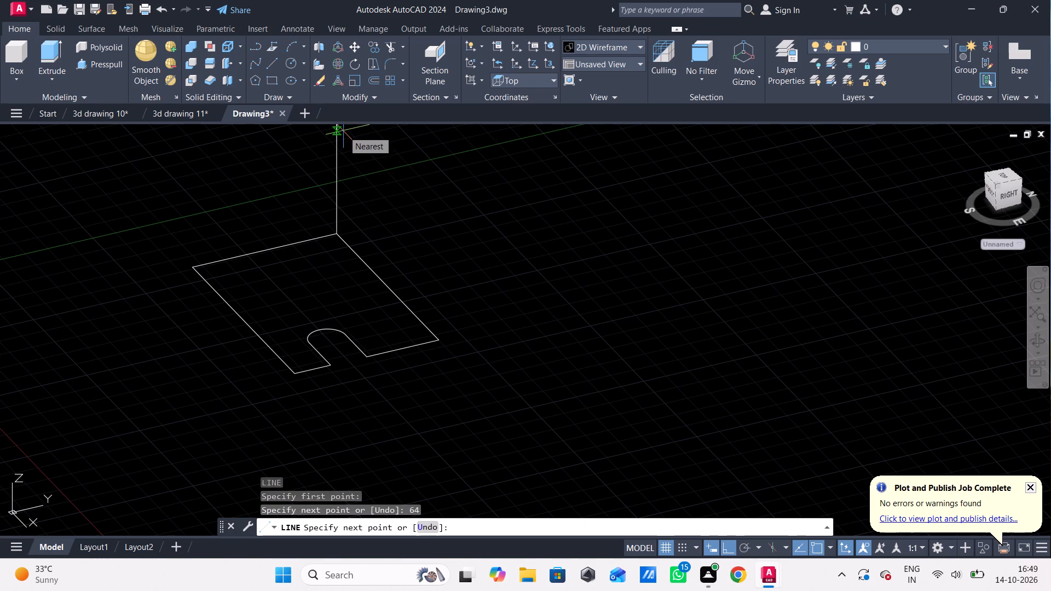
{"action": "scroll", "coordinate": [199, 147], "scroll_direction": "down", "scroll_amount": 2}
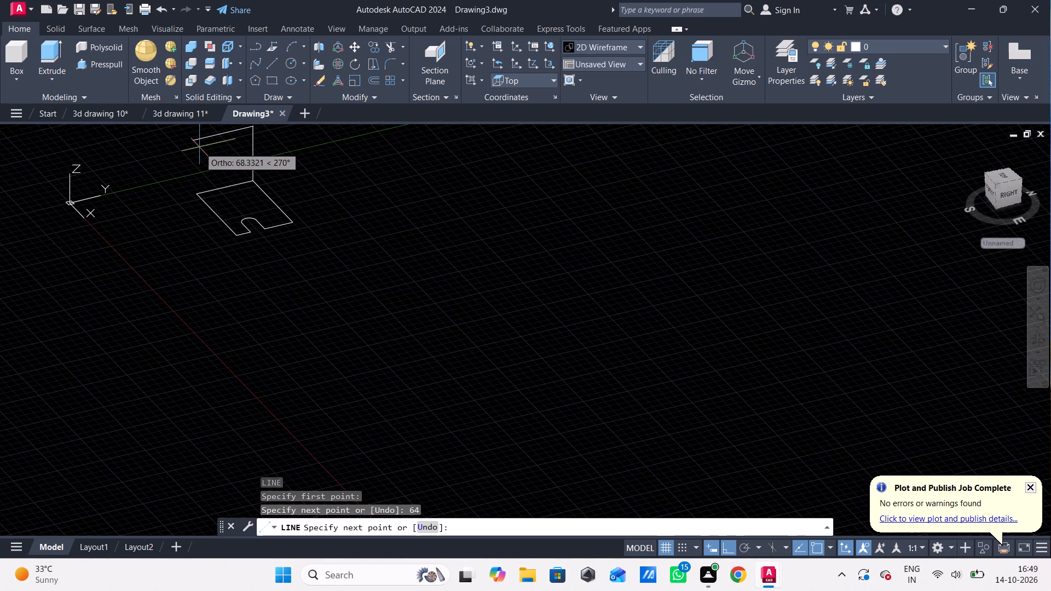
{"action": "middle_click_drag", "start_coordinate": [199, 147], "coordinate": [210, 190]}
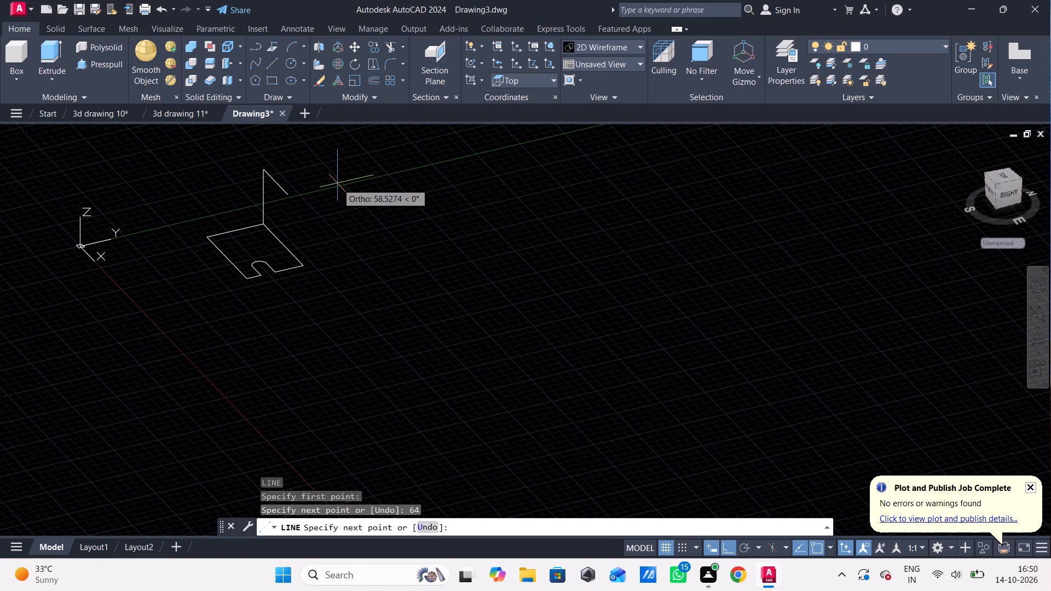
{"action": "key", "text": "Escape"}
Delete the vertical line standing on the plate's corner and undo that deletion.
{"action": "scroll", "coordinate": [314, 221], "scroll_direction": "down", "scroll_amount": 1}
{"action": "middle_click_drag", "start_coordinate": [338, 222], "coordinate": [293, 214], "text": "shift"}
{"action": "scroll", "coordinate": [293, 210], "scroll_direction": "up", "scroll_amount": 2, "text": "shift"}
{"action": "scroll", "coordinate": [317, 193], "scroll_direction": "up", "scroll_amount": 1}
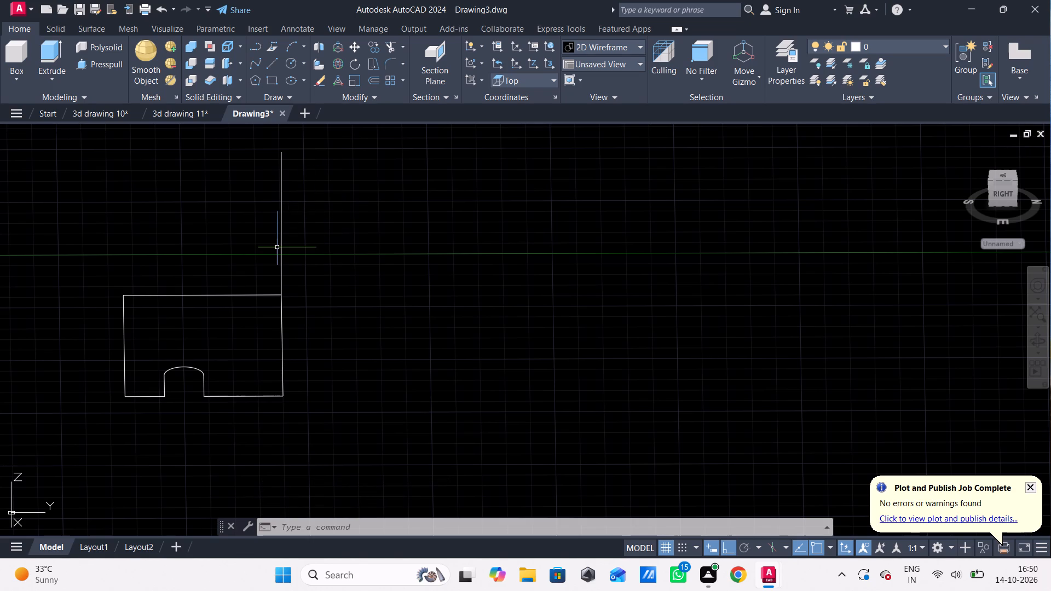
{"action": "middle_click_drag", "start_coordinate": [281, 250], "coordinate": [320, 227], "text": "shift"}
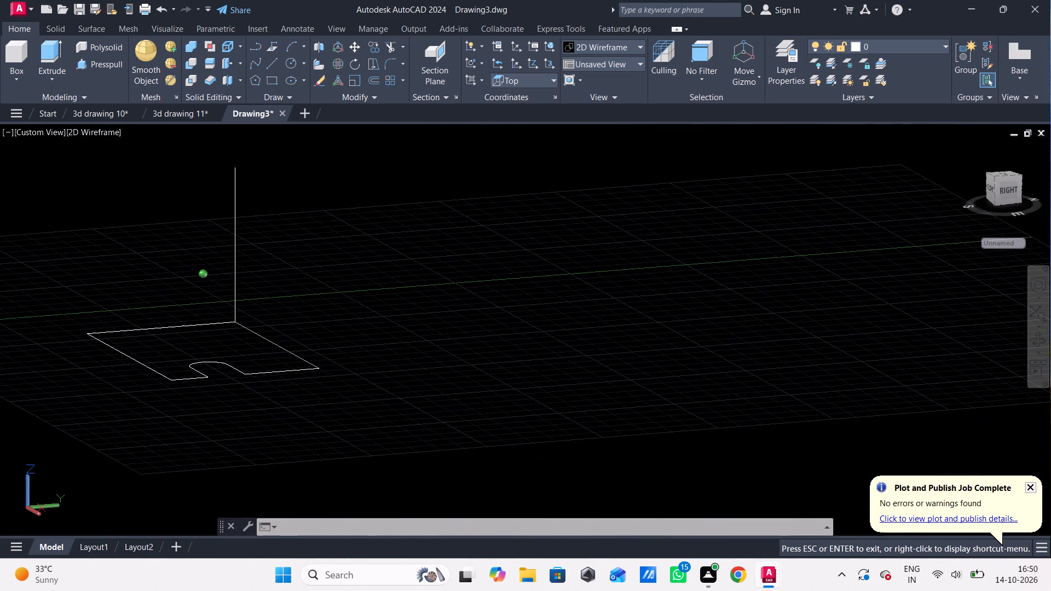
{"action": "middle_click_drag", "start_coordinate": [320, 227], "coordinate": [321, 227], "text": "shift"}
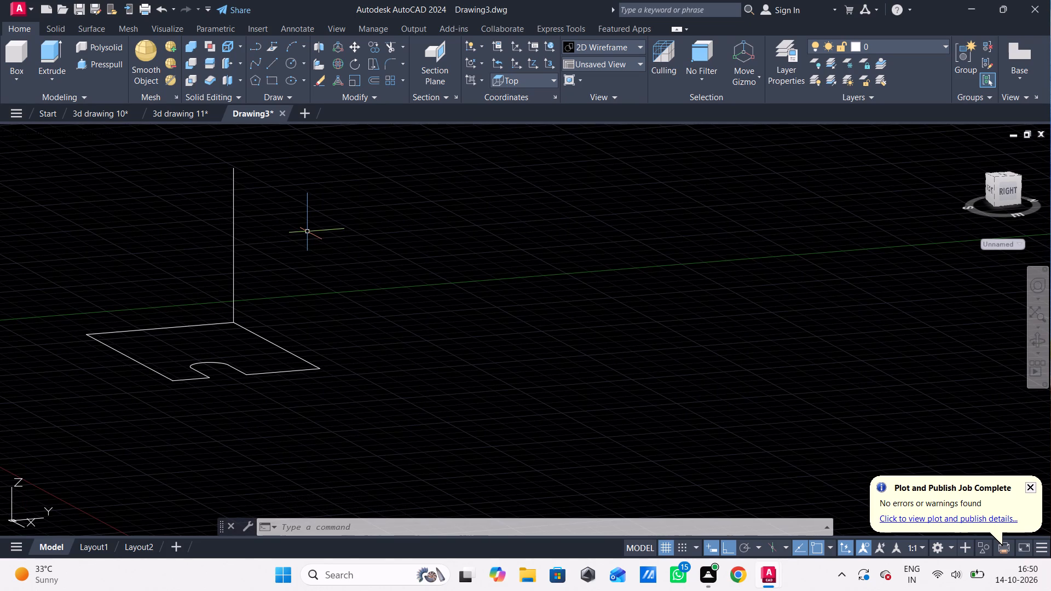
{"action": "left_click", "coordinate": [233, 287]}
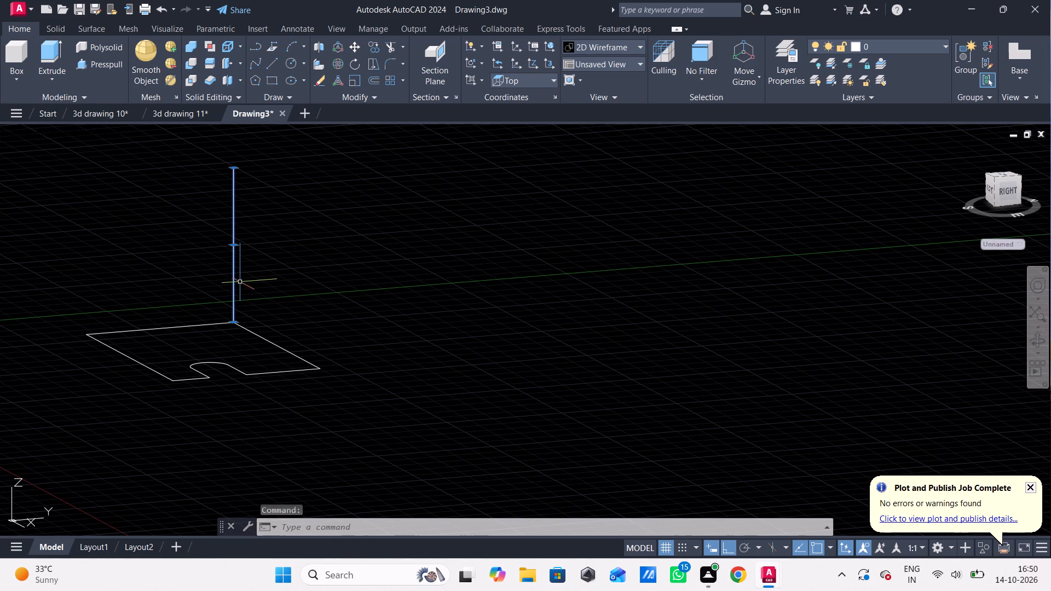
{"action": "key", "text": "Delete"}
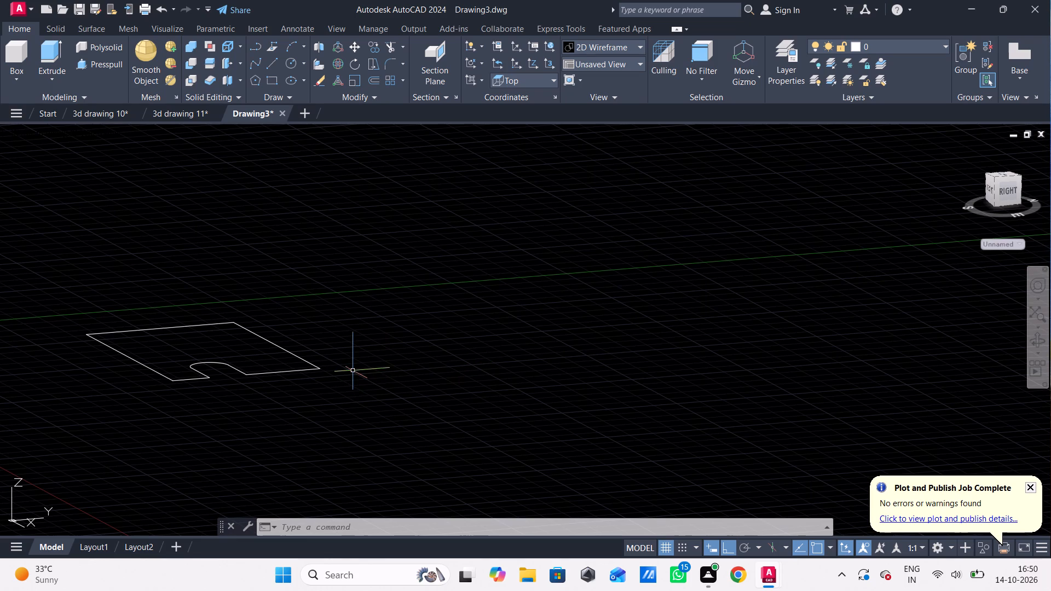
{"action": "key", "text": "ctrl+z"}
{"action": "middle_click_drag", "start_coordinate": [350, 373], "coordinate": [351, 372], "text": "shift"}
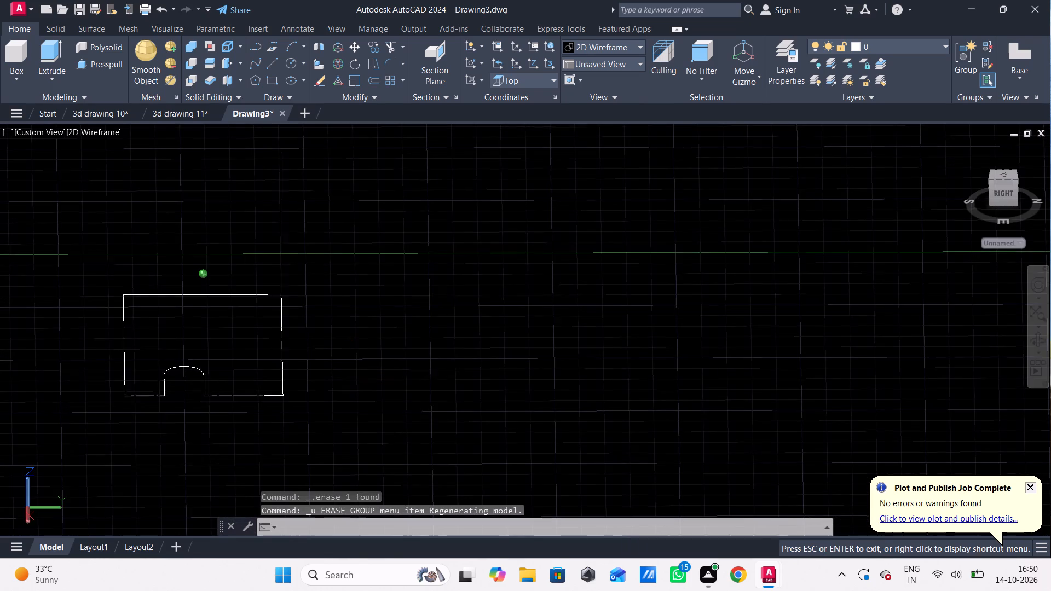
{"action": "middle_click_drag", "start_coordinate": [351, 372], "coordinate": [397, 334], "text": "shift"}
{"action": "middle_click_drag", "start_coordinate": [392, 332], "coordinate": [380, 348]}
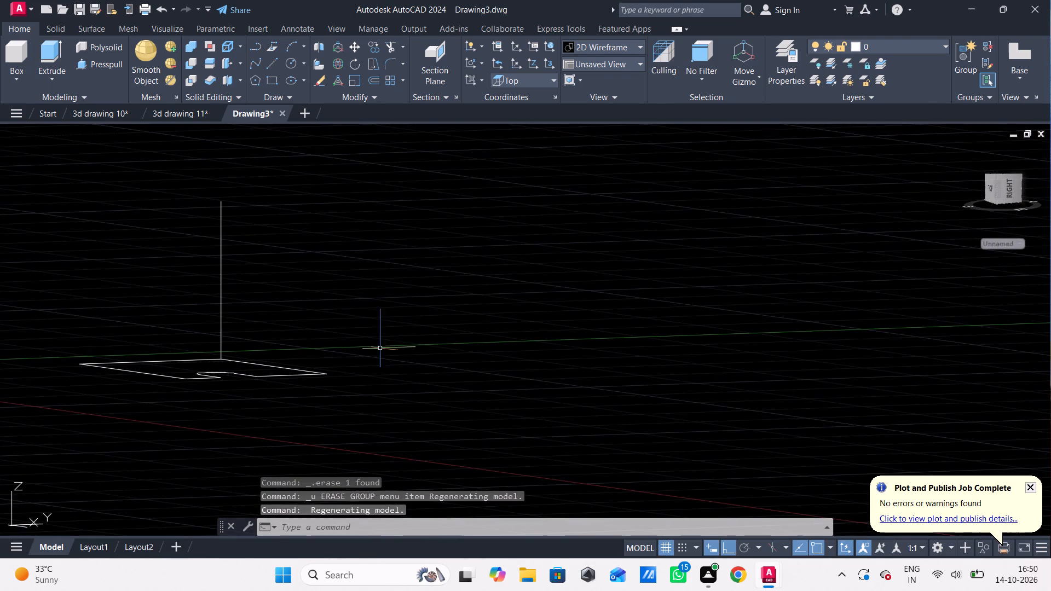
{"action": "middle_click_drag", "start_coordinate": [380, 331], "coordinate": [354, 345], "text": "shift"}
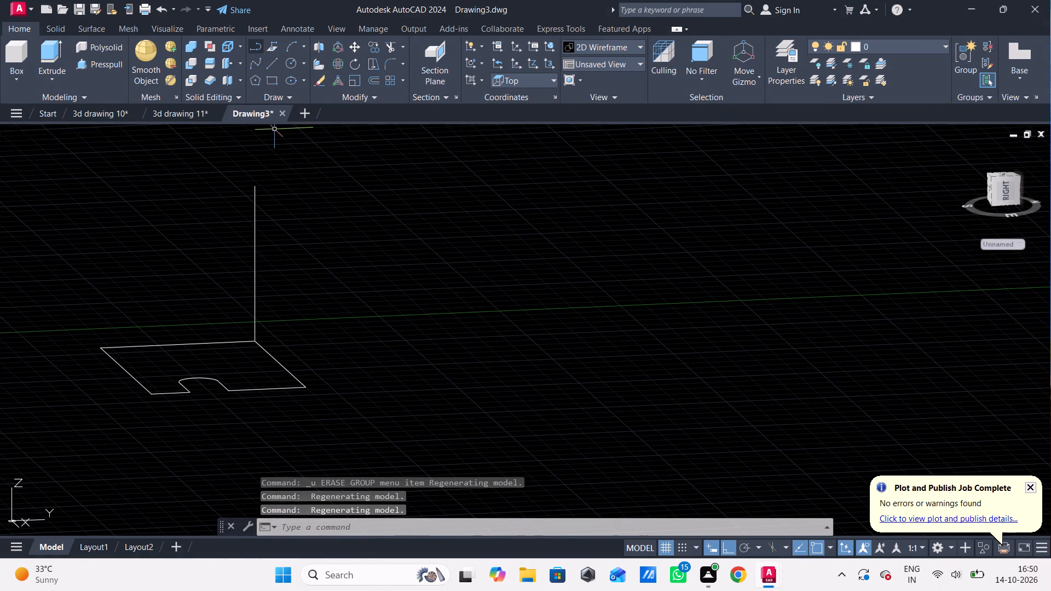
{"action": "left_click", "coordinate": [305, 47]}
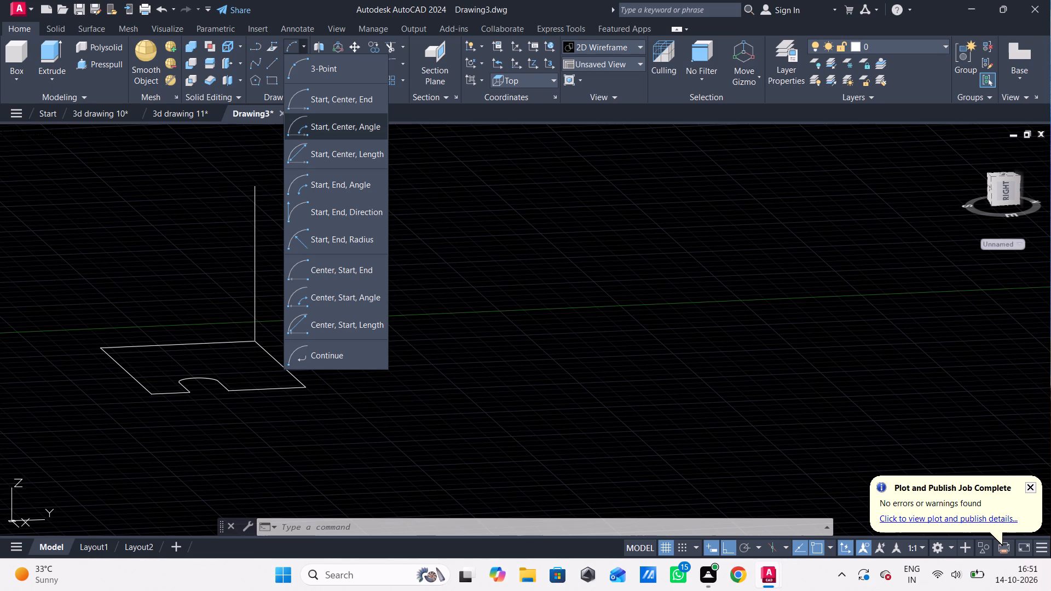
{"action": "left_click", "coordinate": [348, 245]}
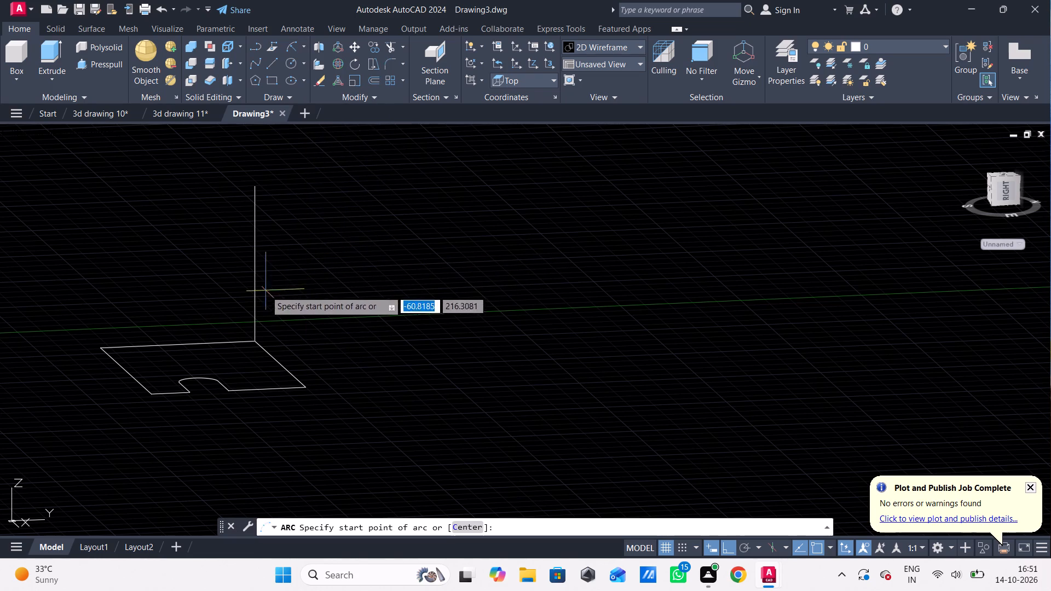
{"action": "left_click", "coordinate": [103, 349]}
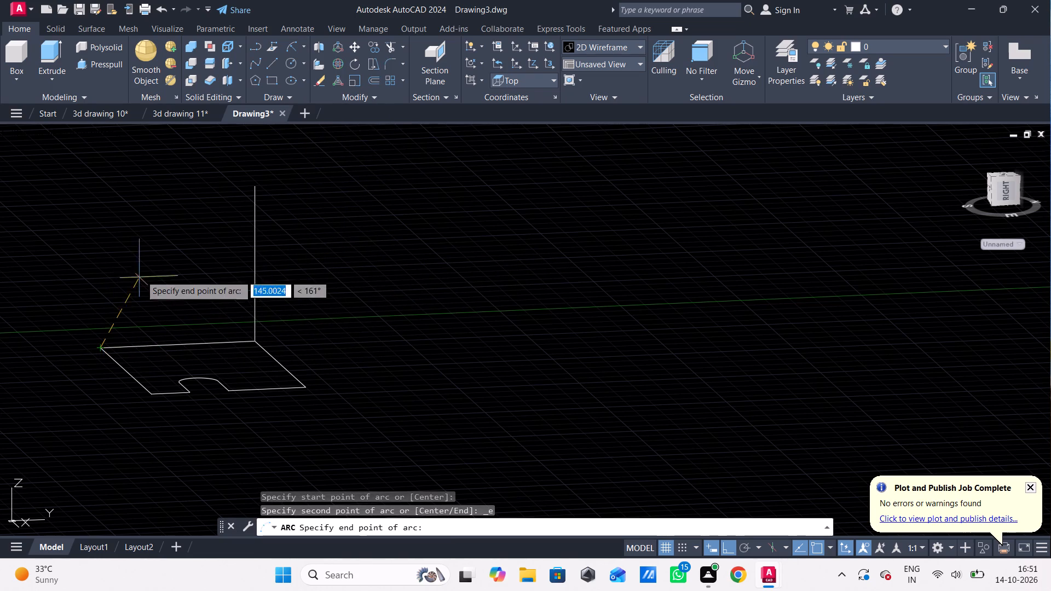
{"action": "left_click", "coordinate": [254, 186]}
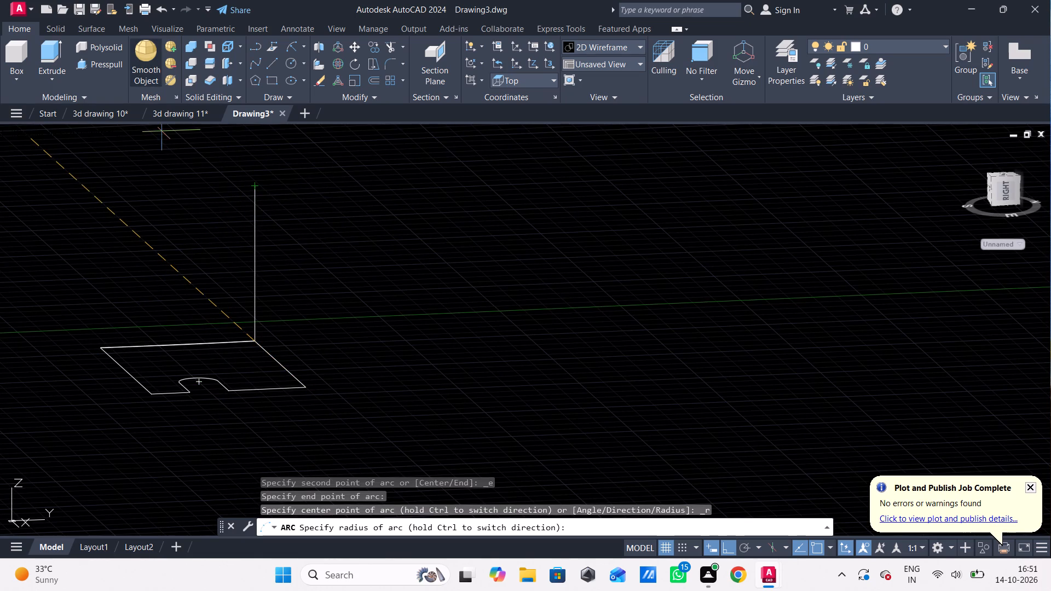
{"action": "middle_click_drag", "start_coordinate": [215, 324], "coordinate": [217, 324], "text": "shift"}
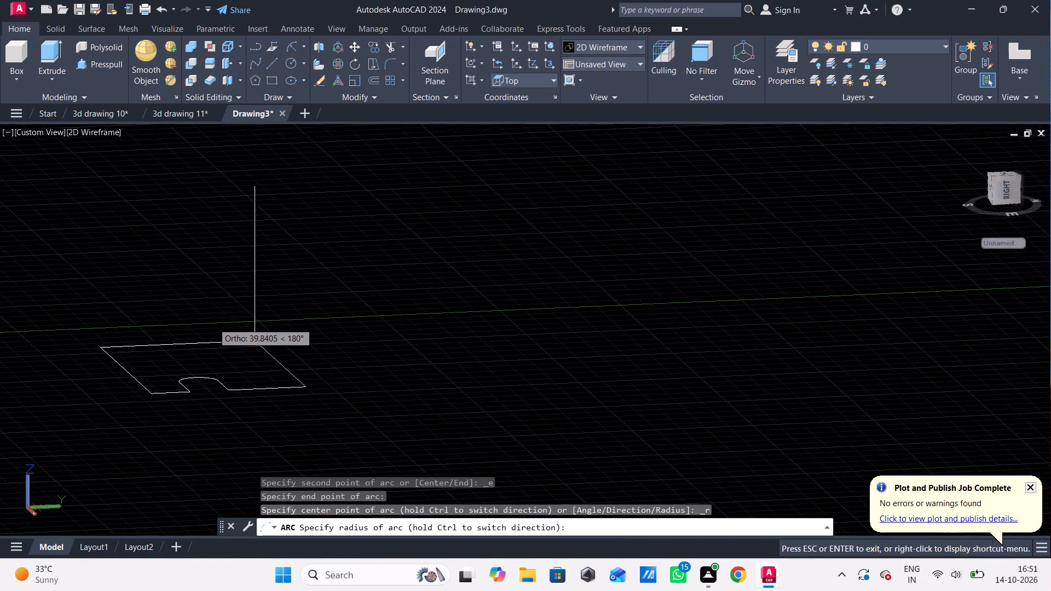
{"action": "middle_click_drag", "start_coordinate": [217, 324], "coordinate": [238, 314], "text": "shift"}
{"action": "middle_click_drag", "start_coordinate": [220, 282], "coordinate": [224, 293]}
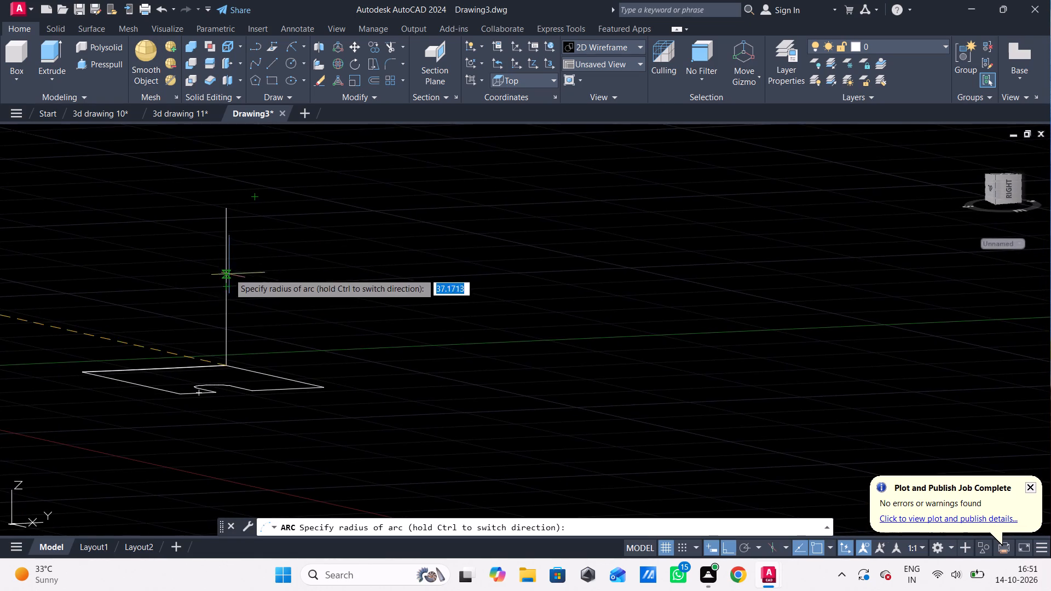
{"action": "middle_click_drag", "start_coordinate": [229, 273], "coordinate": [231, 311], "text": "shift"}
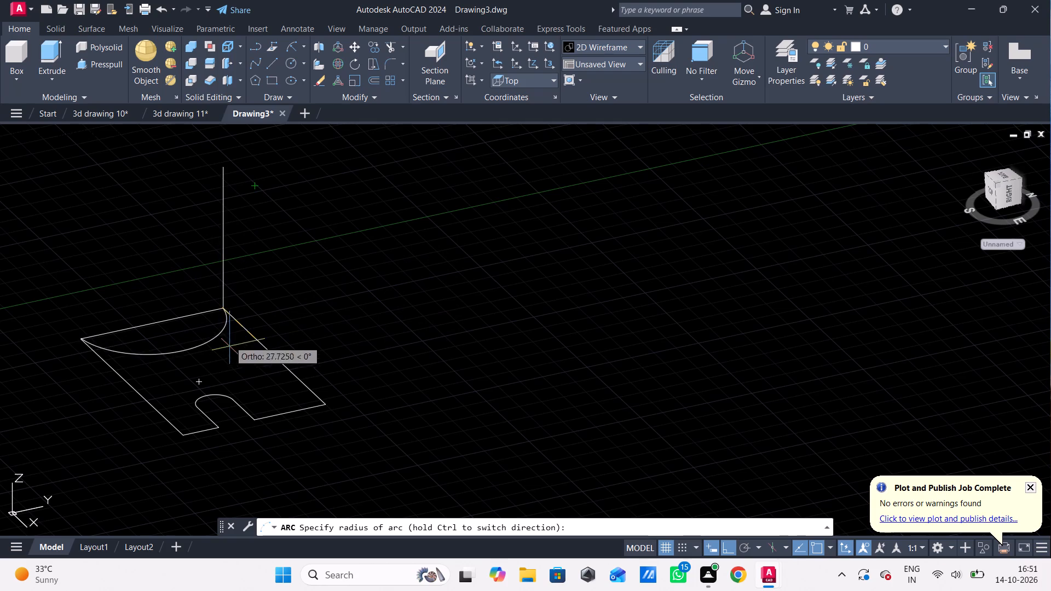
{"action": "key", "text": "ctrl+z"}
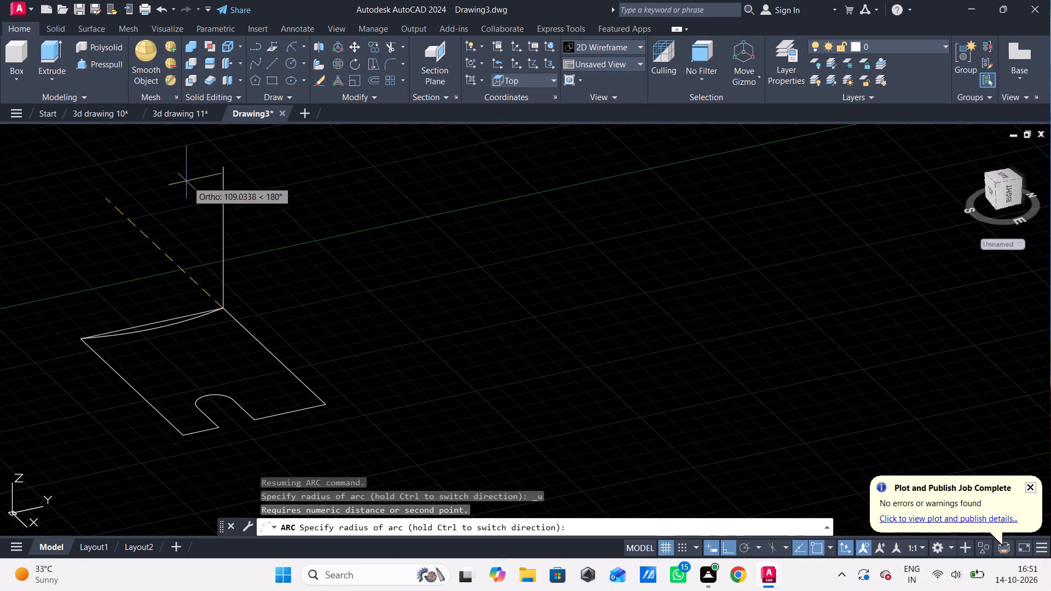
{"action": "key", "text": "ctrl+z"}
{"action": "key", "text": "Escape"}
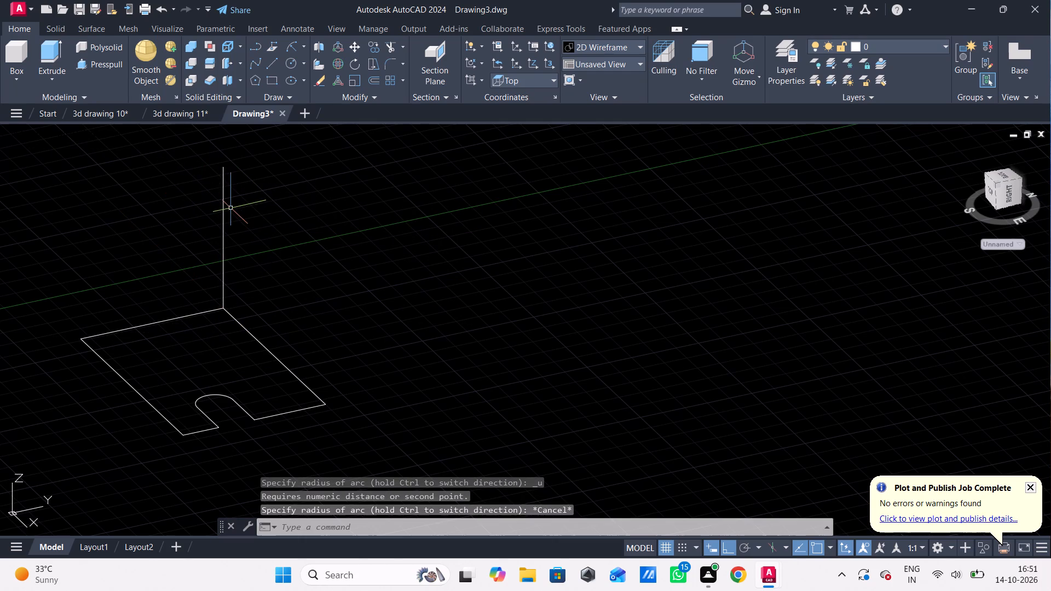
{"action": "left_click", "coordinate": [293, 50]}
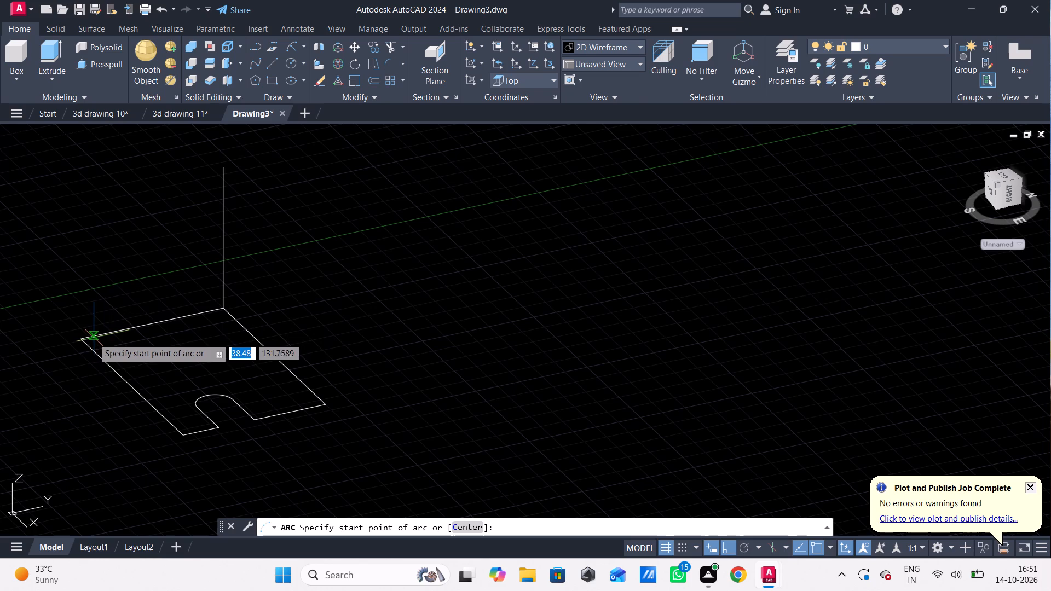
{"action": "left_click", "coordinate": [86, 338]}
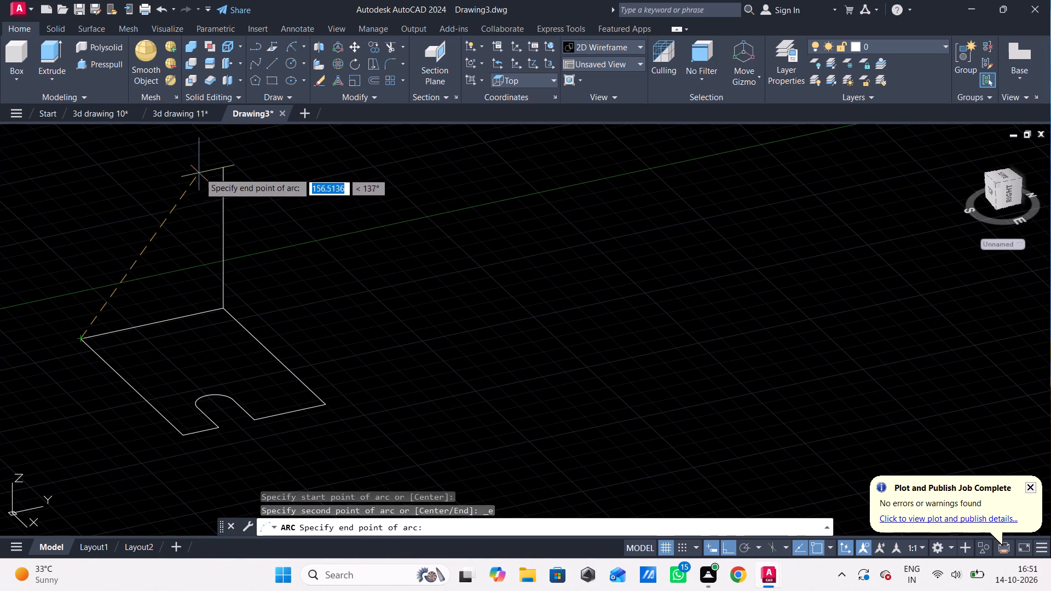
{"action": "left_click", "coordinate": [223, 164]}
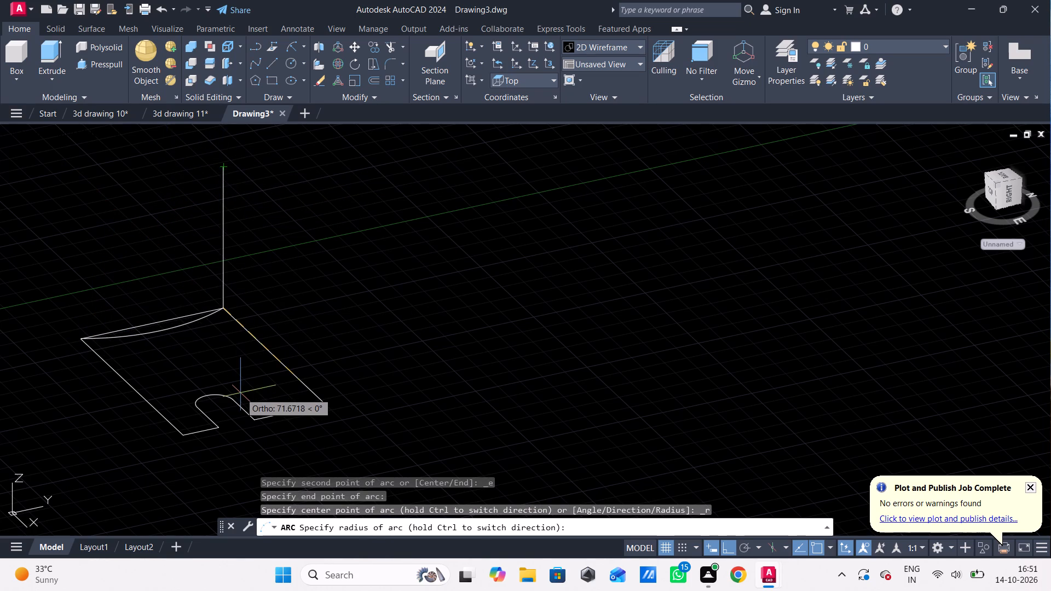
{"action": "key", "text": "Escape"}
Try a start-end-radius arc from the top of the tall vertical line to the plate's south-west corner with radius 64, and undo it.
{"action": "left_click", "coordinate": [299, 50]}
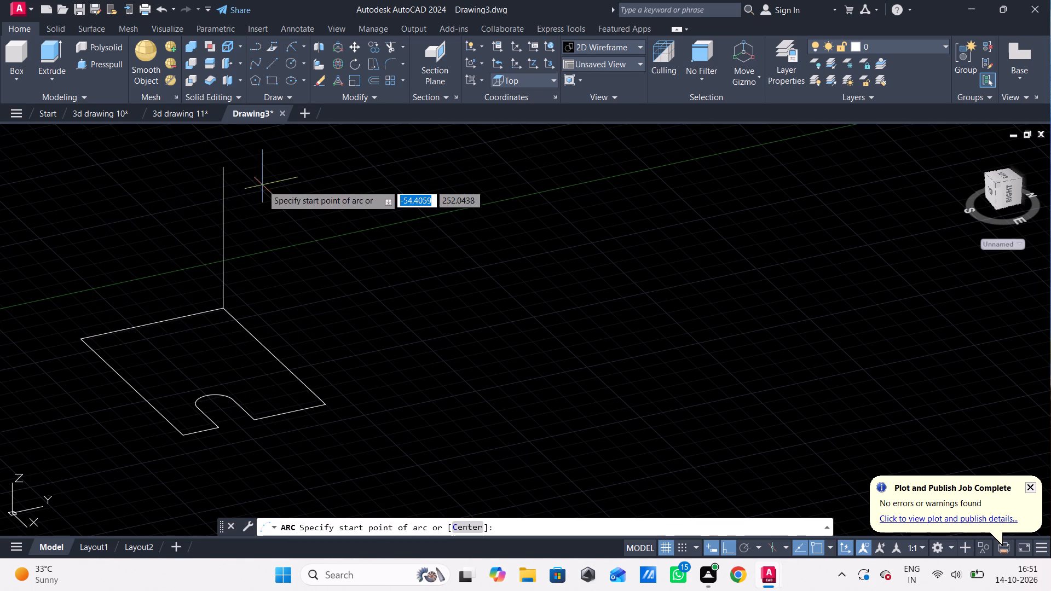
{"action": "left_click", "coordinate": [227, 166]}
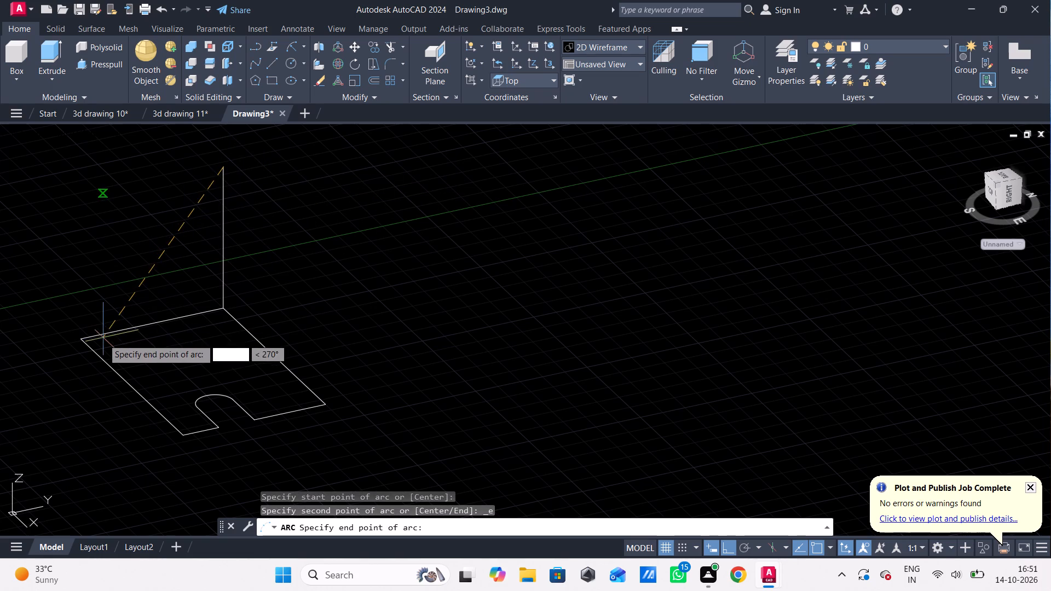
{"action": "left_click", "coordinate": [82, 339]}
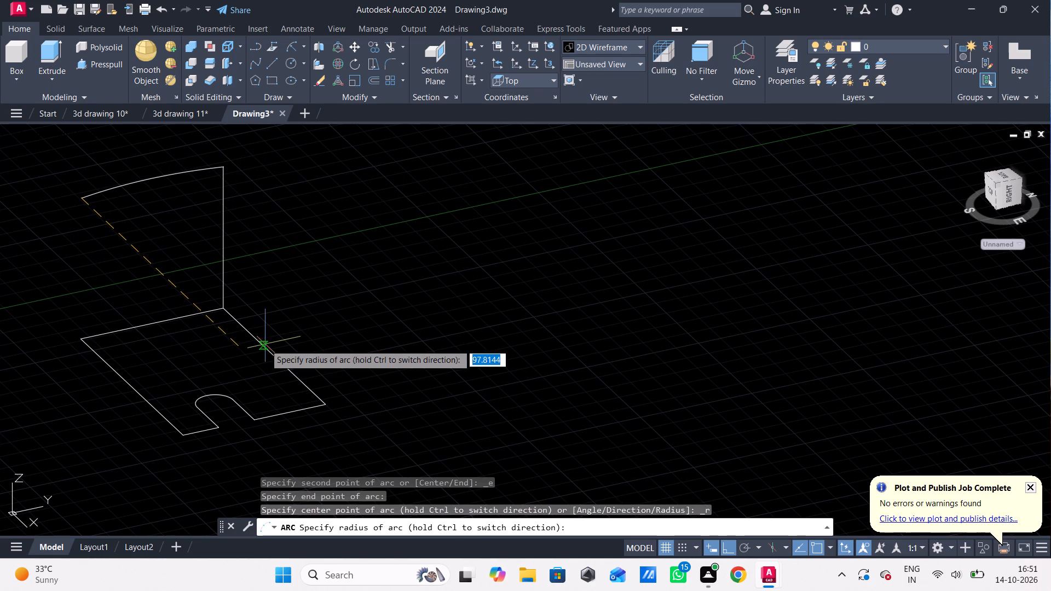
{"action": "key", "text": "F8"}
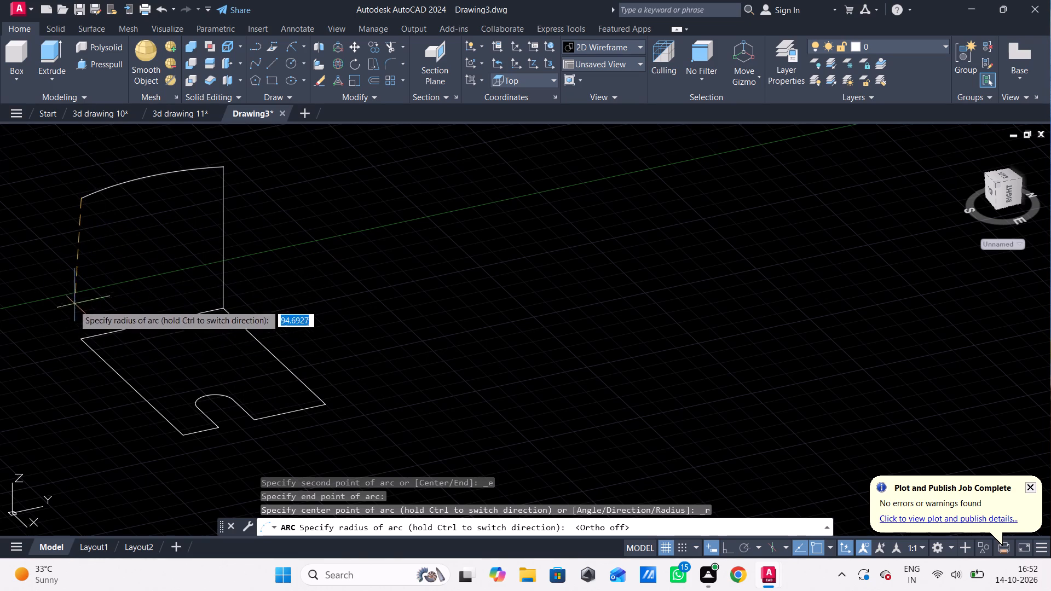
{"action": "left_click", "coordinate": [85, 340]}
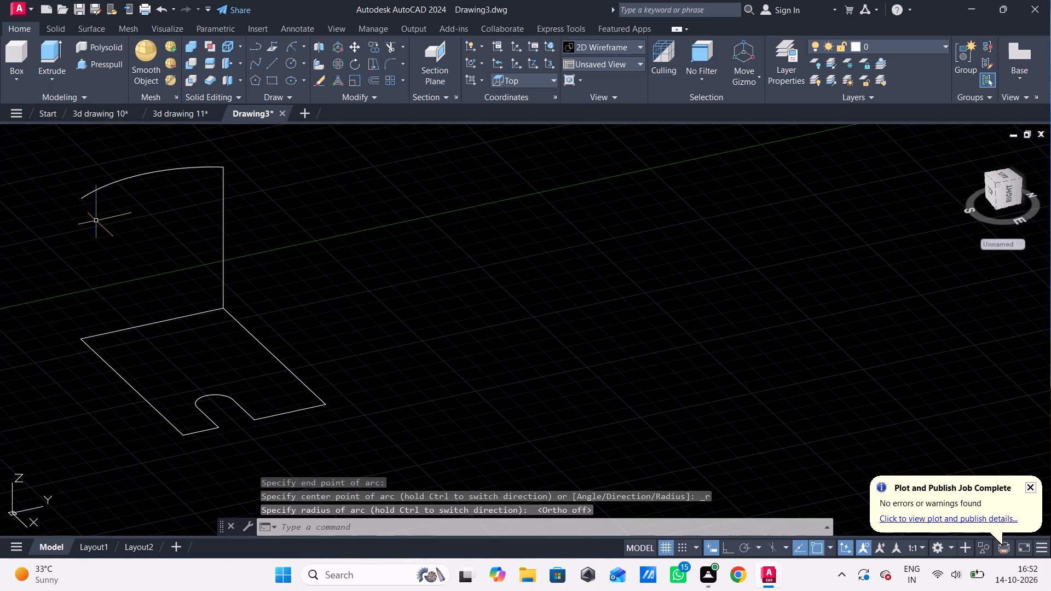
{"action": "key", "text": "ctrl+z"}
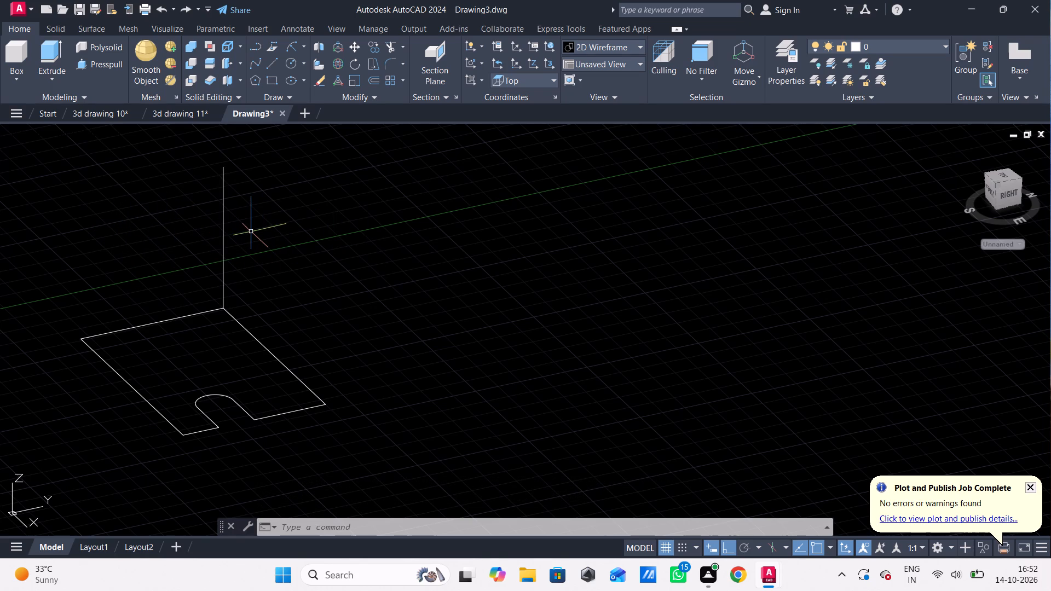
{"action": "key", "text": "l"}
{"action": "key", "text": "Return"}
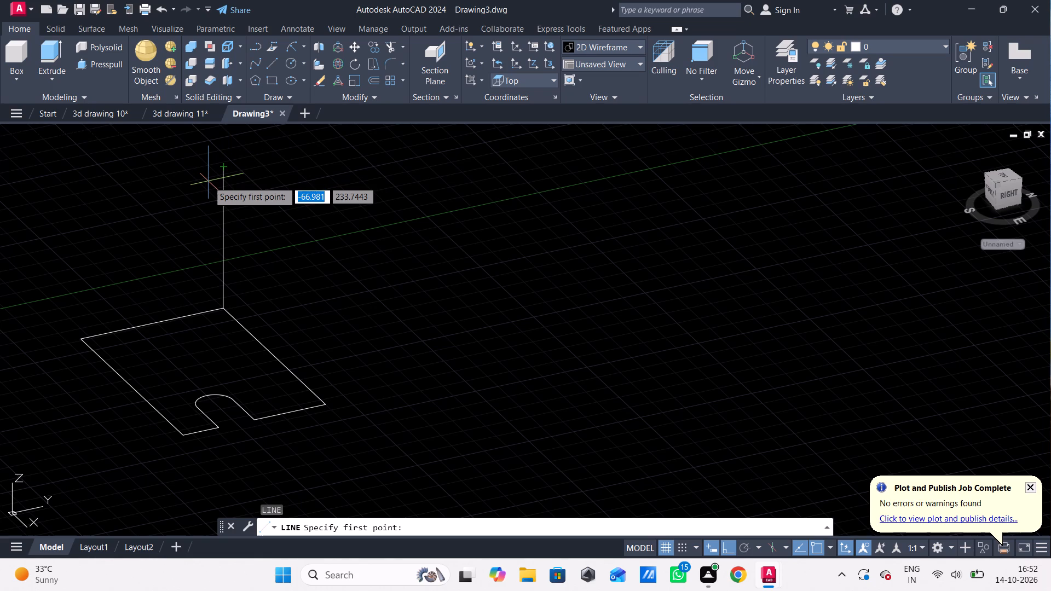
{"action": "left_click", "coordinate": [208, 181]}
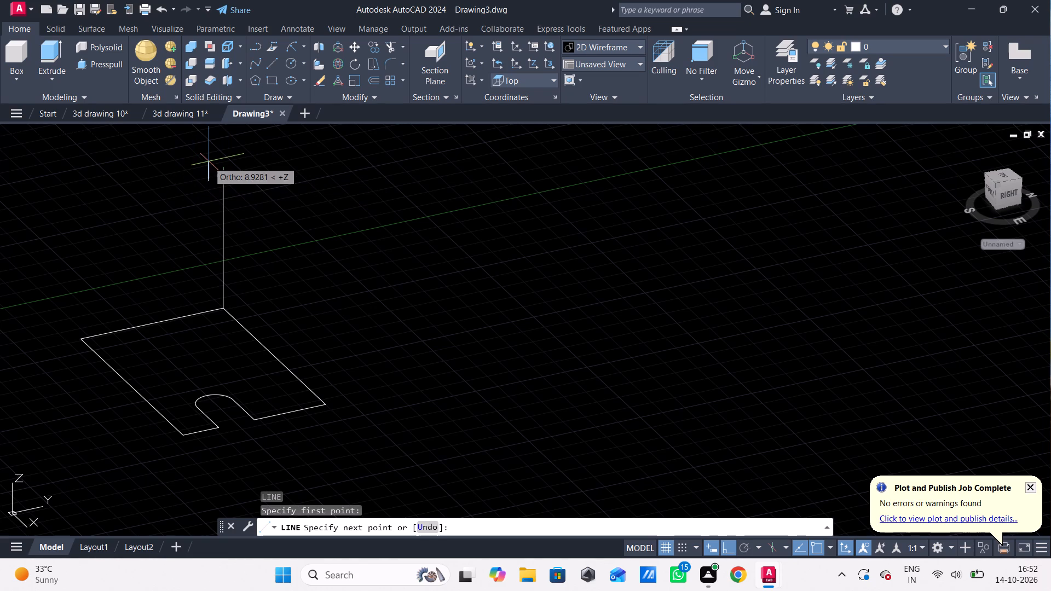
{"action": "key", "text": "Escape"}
Draw a 16-long vertical line along +Z from the plate profile's south-west corner.
{"action": "key", "text": "l"}
{"action": "key", "text": "Return"}
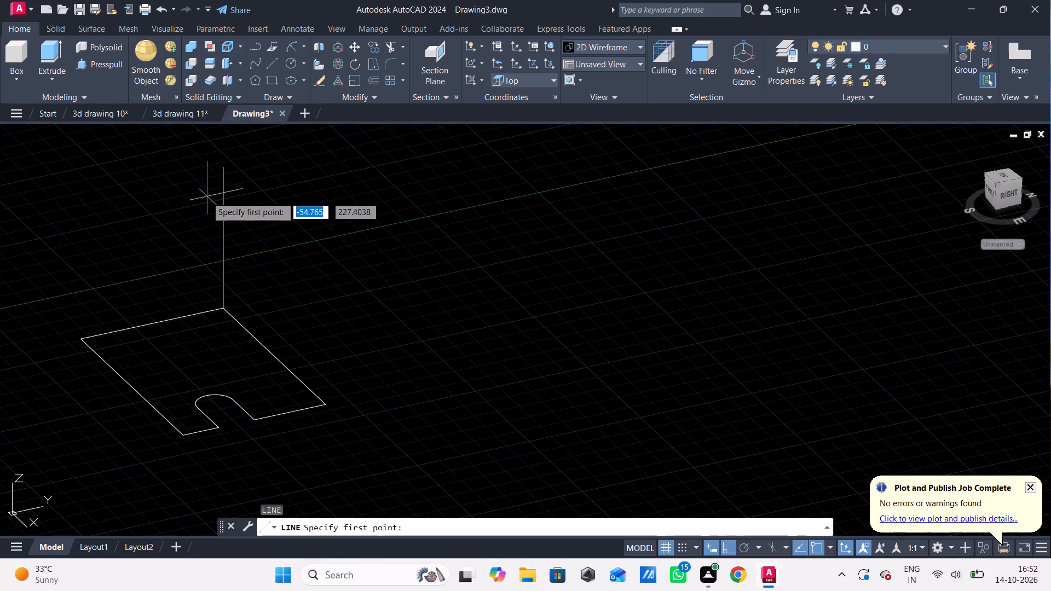
{"action": "left_click", "coordinate": [82, 337]}
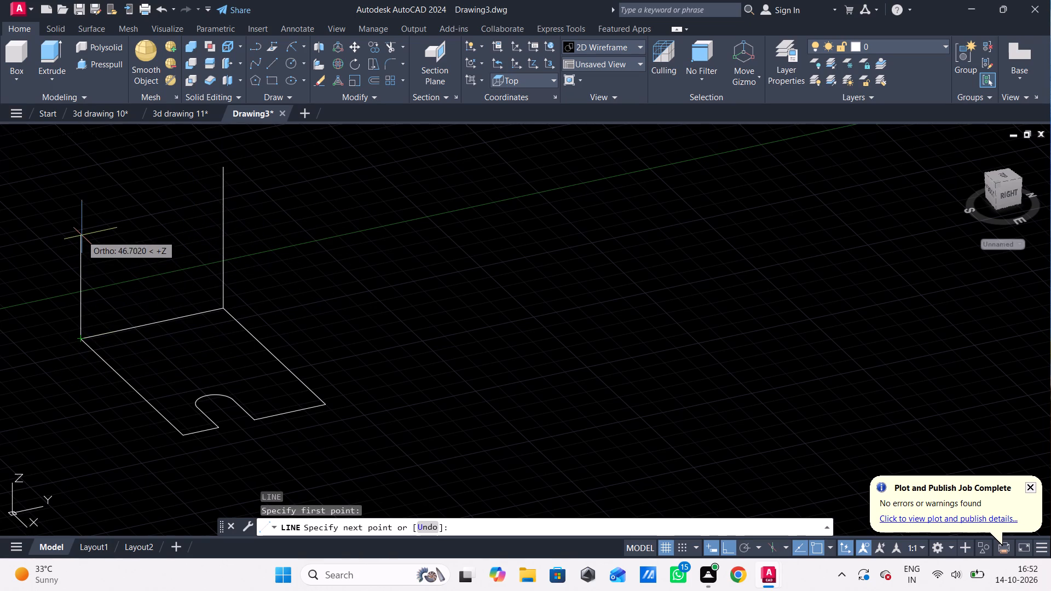
{"action": "key", "text": "1"}
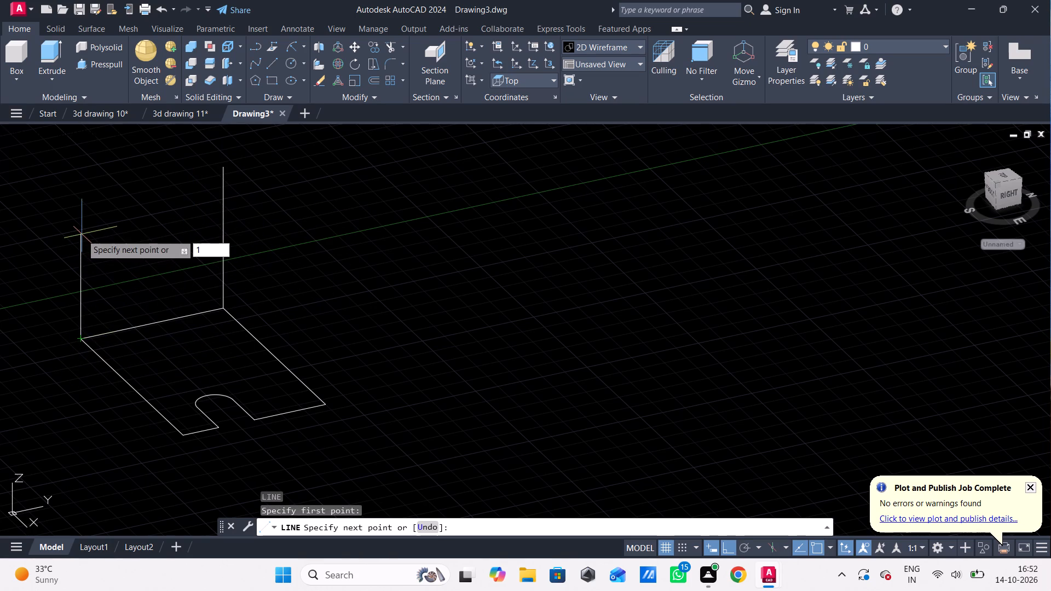
{"action": "key", "text": "6"}
{"action": "key", "text": "Return"}
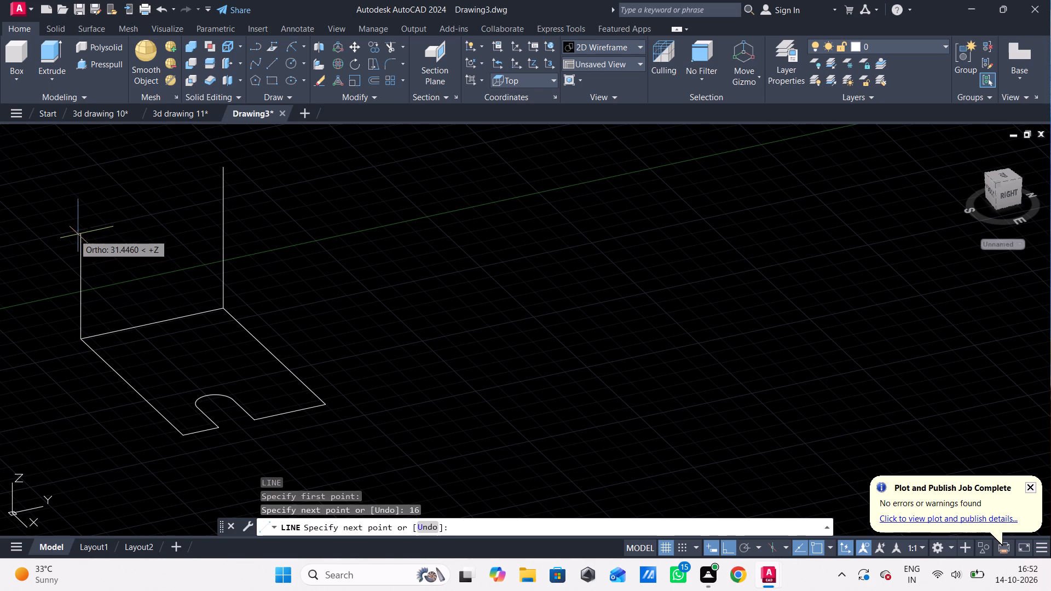
{"action": "key", "text": "Escape"}
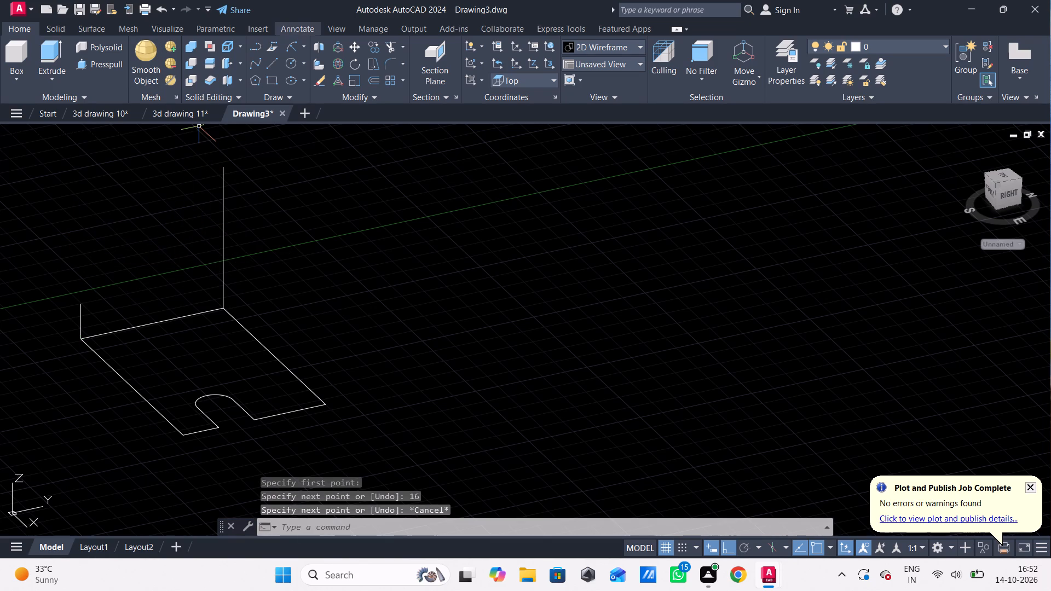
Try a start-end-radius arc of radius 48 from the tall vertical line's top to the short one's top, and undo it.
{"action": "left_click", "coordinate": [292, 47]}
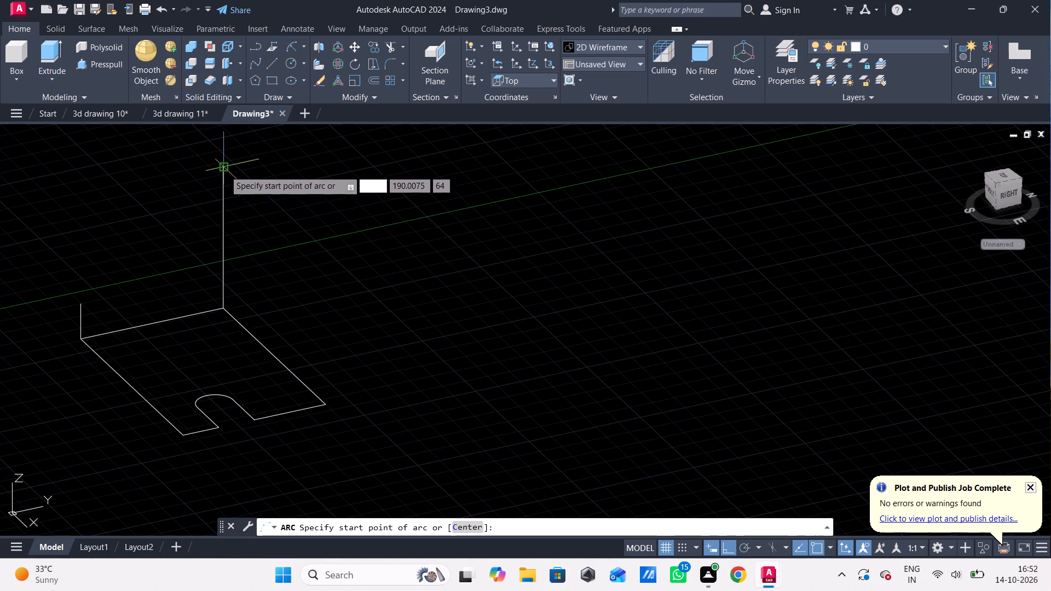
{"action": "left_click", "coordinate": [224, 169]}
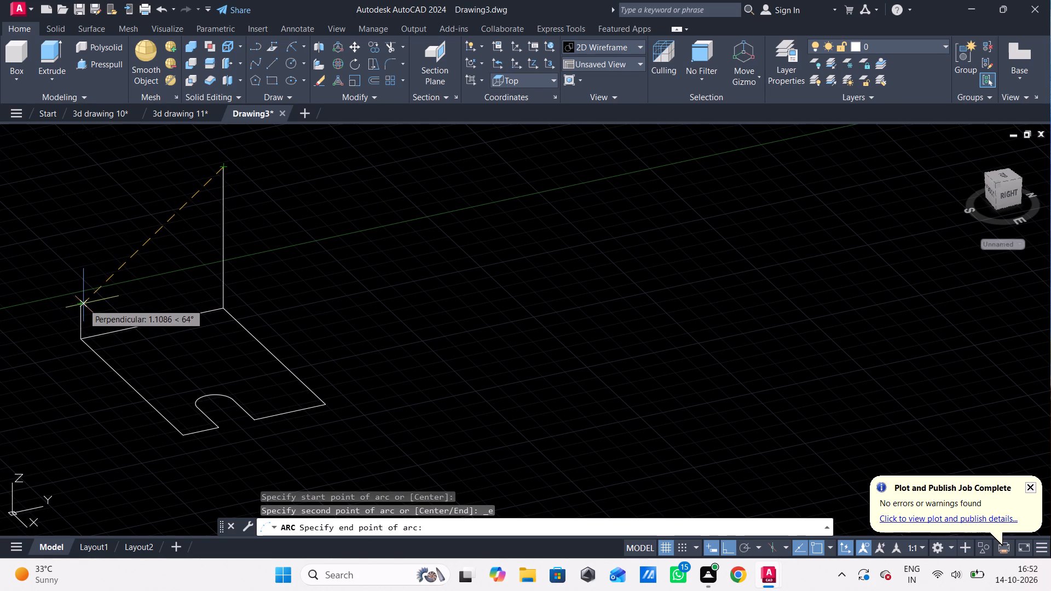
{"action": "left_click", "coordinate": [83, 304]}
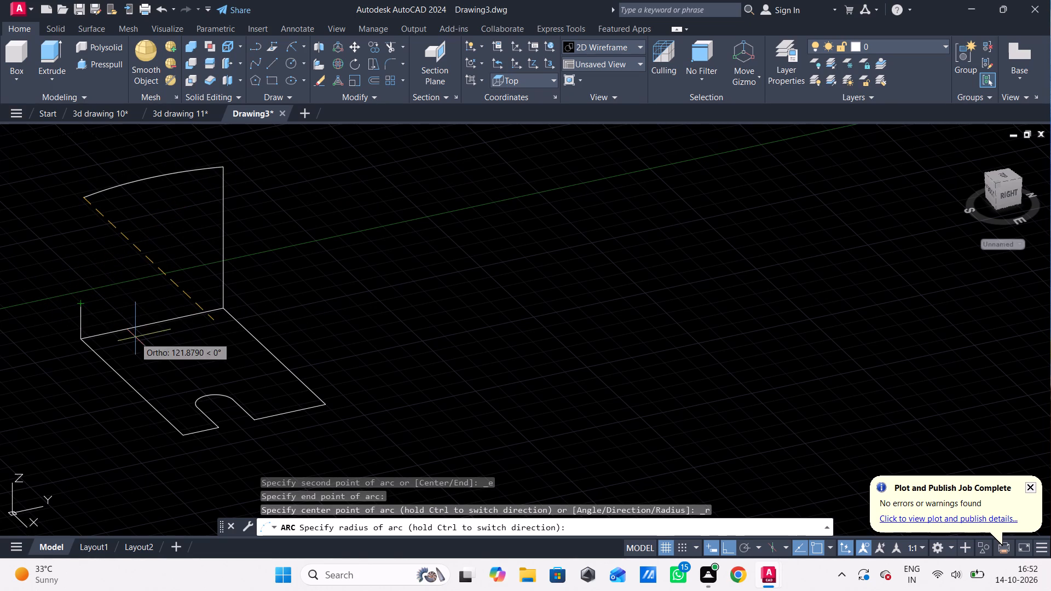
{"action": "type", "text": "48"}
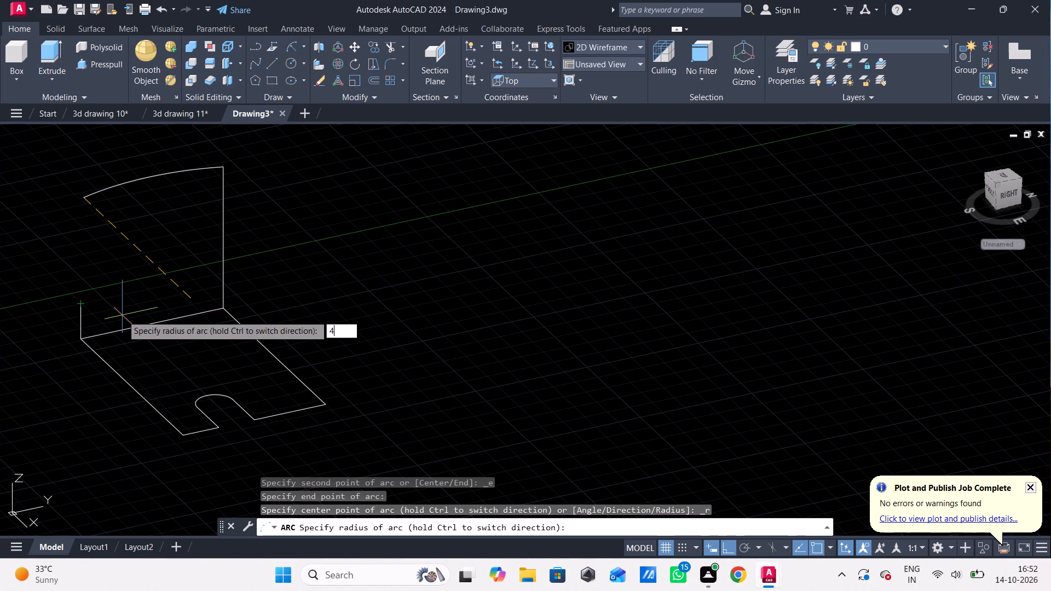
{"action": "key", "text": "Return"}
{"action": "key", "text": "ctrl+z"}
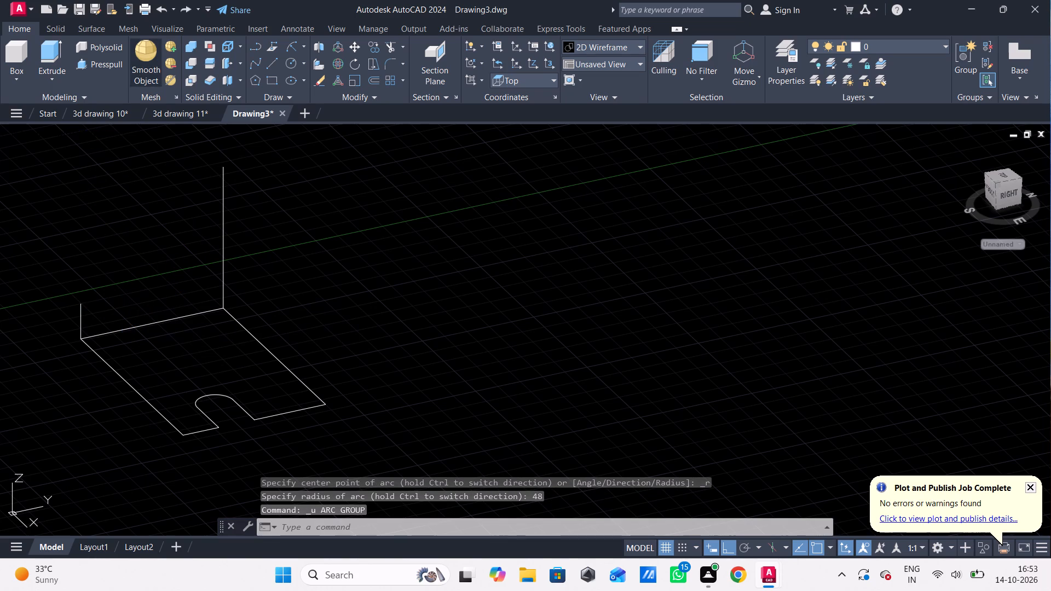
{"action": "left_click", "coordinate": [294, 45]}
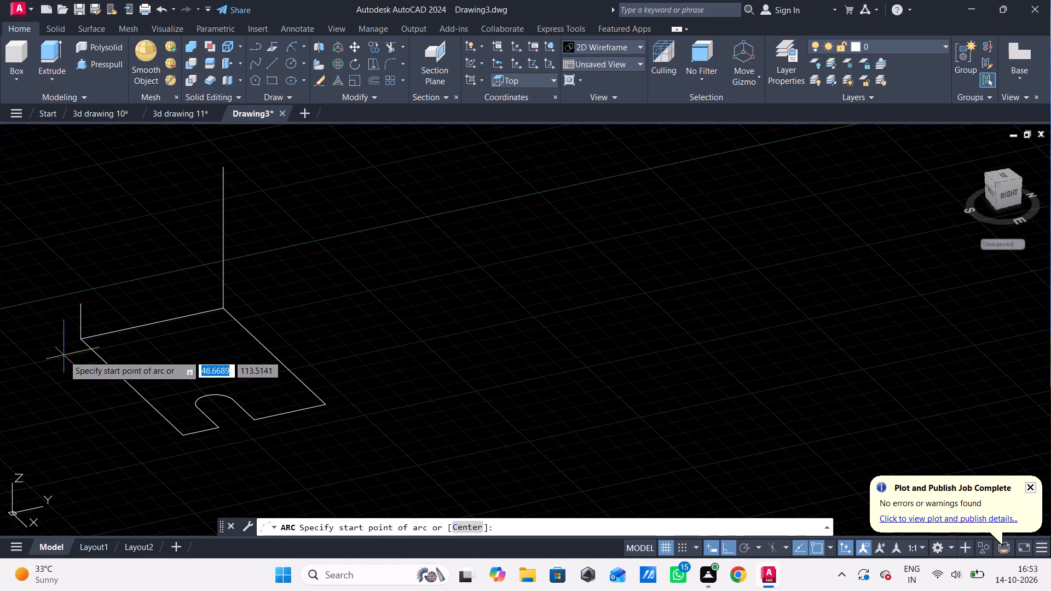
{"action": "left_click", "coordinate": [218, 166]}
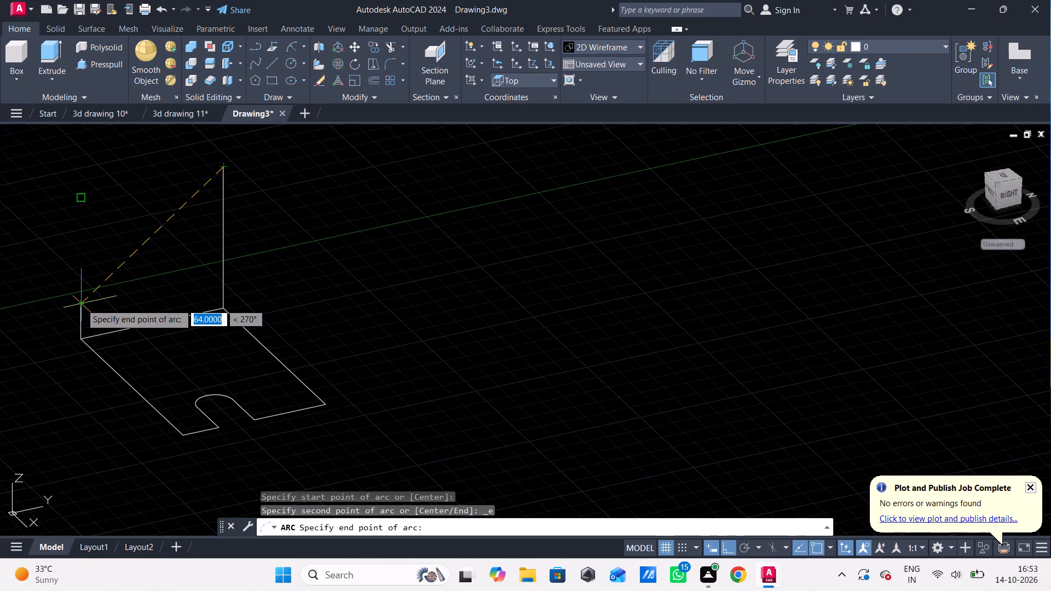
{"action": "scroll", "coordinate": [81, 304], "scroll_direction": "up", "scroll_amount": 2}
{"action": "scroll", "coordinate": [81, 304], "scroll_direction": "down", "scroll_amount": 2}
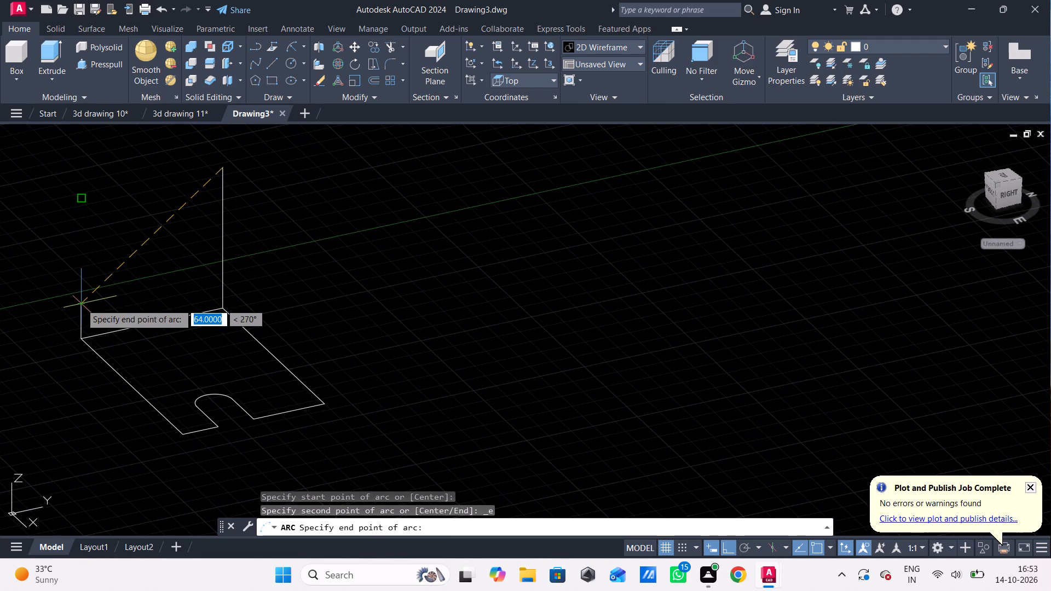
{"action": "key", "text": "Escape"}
In the preset Right view, draw a start-end-radius arc of radius 48 from the tall vertical line's top to the short one's top.
{"action": "middle_click_drag", "start_coordinate": [164, 329], "coordinate": [232, 332], "text": "shift"}
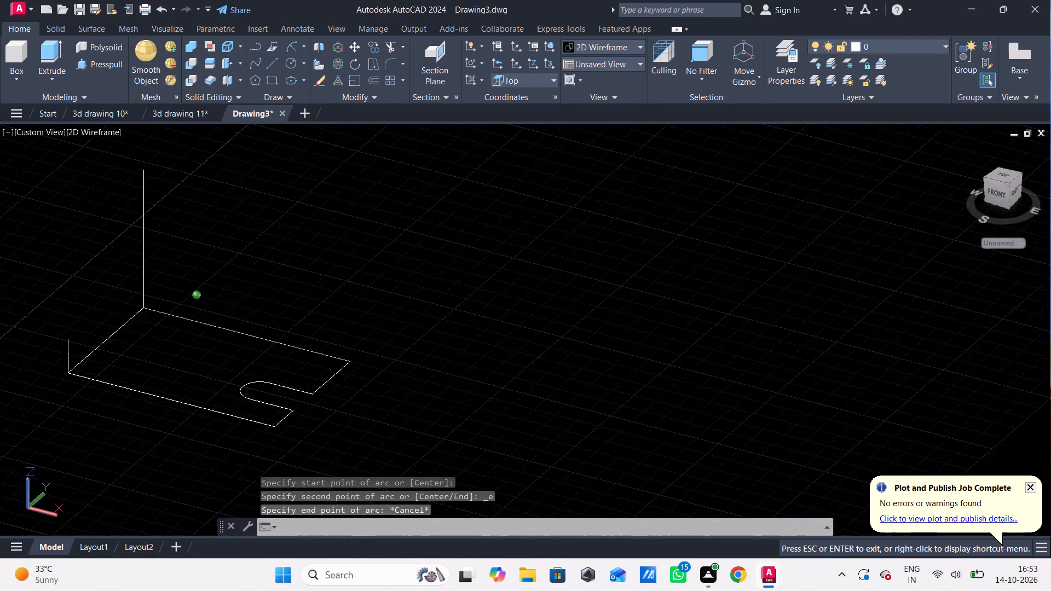
{"action": "middle_click_drag", "start_coordinate": [232, 332], "coordinate": [746, 307], "text": "shift"}
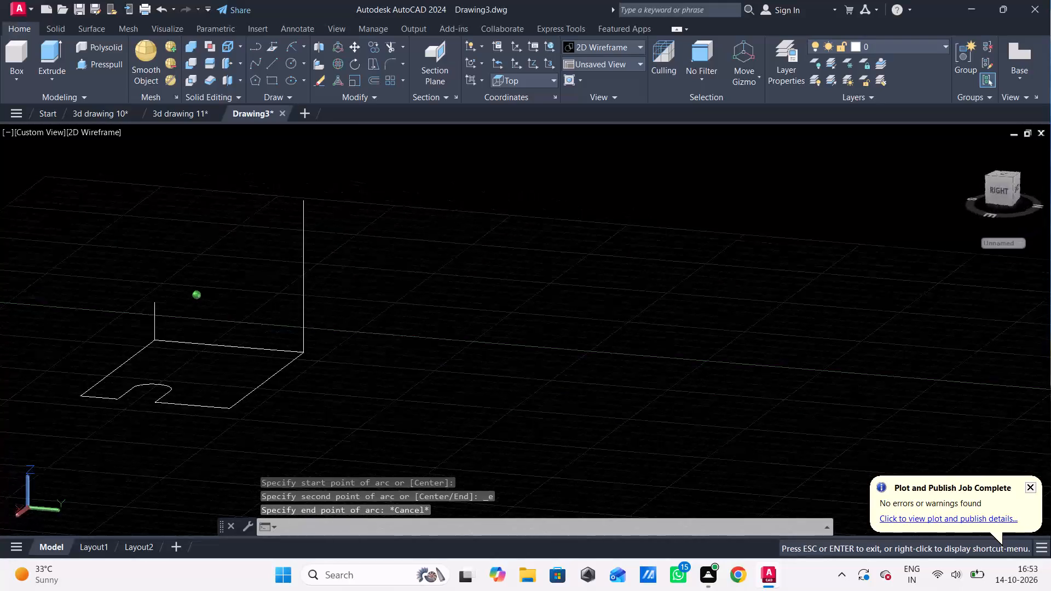
{"action": "middle_click_drag", "start_coordinate": [746, 307], "coordinate": [628, 330], "text": "shift"}
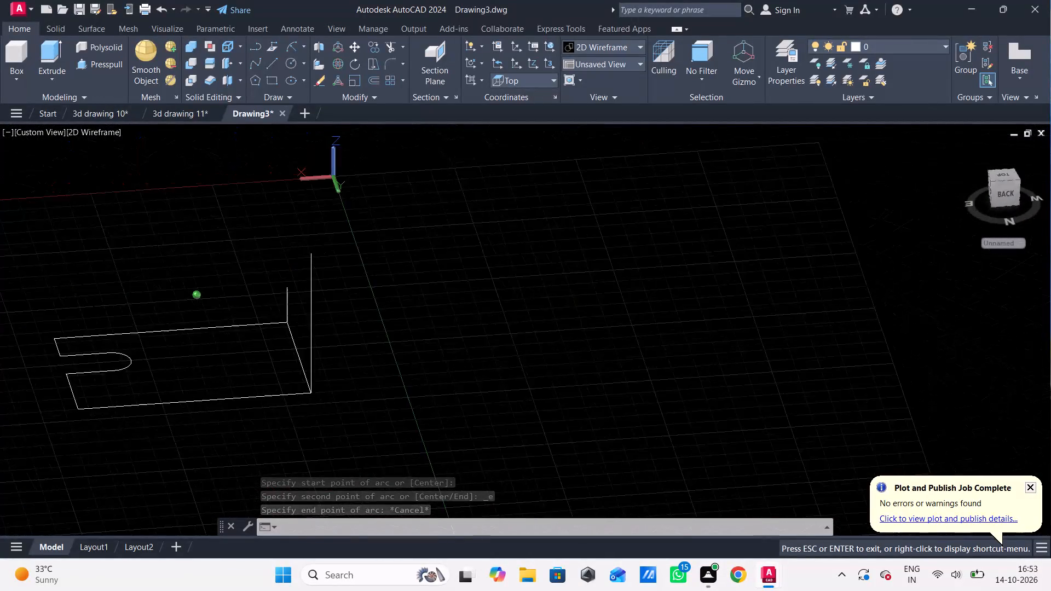
{"action": "middle_click_drag", "start_coordinate": [628, 330], "coordinate": [721, 320], "text": "shift"}
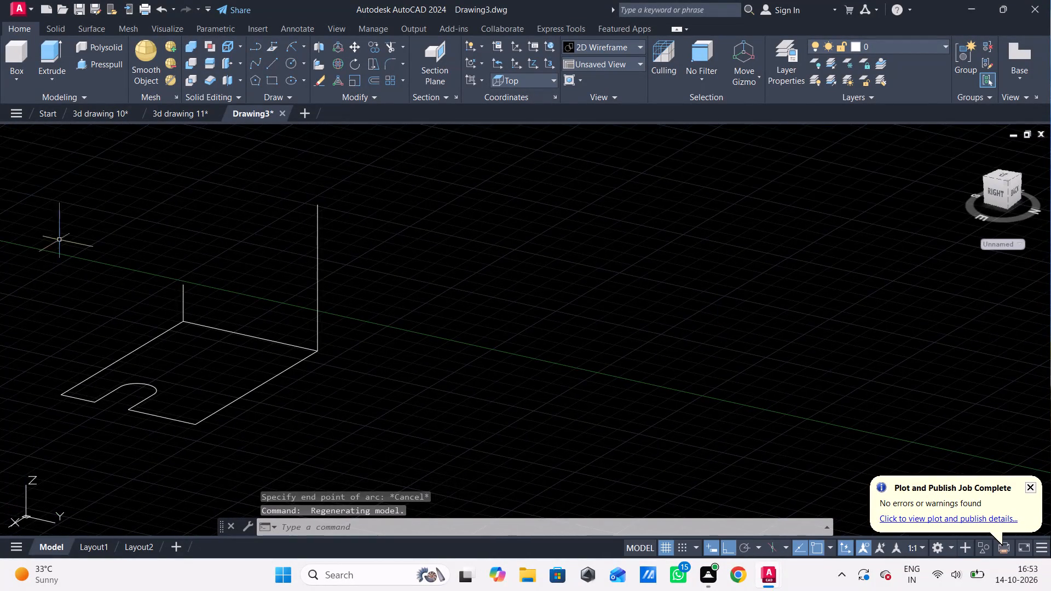
{"action": "left_click", "coordinate": [22, 128]}
{"action": "left_click", "coordinate": [53, 212]}
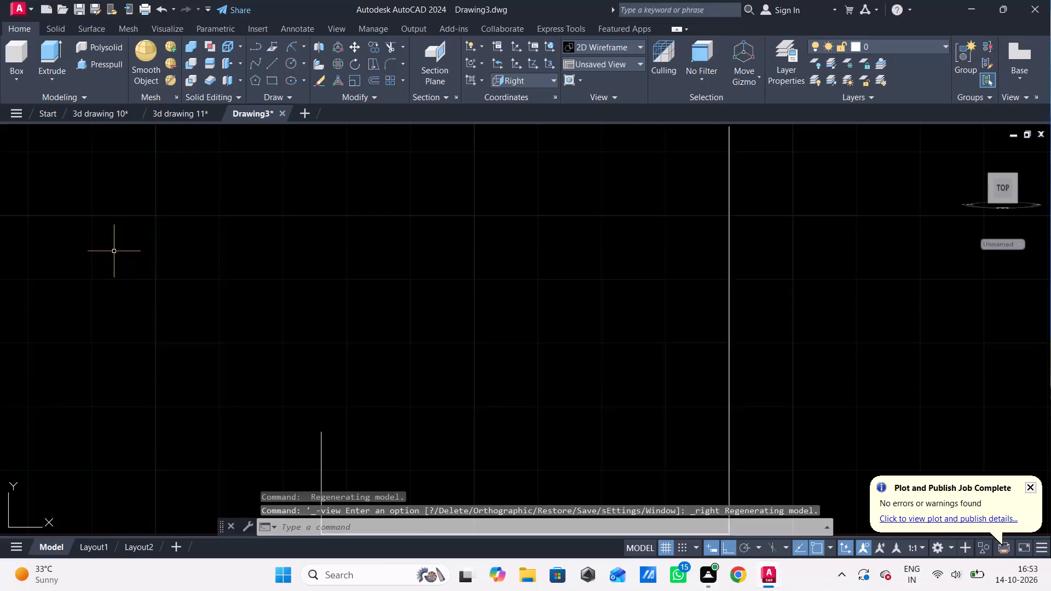
{"action": "scroll", "coordinate": [122, 246], "scroll_direction": "down", "scroll_amount": 2}
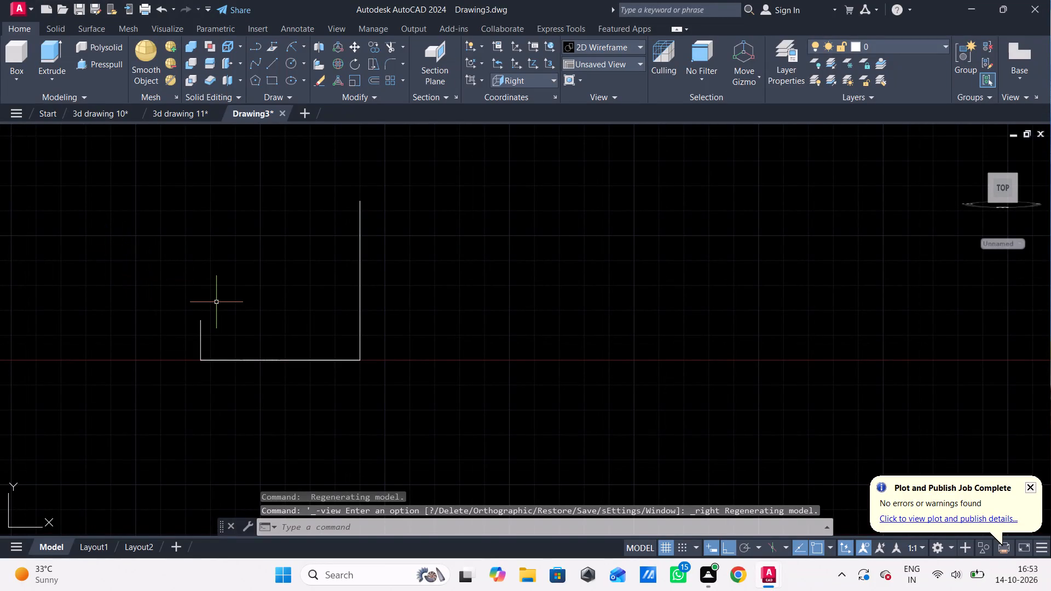
{"action": "left_click", "coordinate": [288, 44]}
{"action": "left_click", "coordinate": [361, 197]}
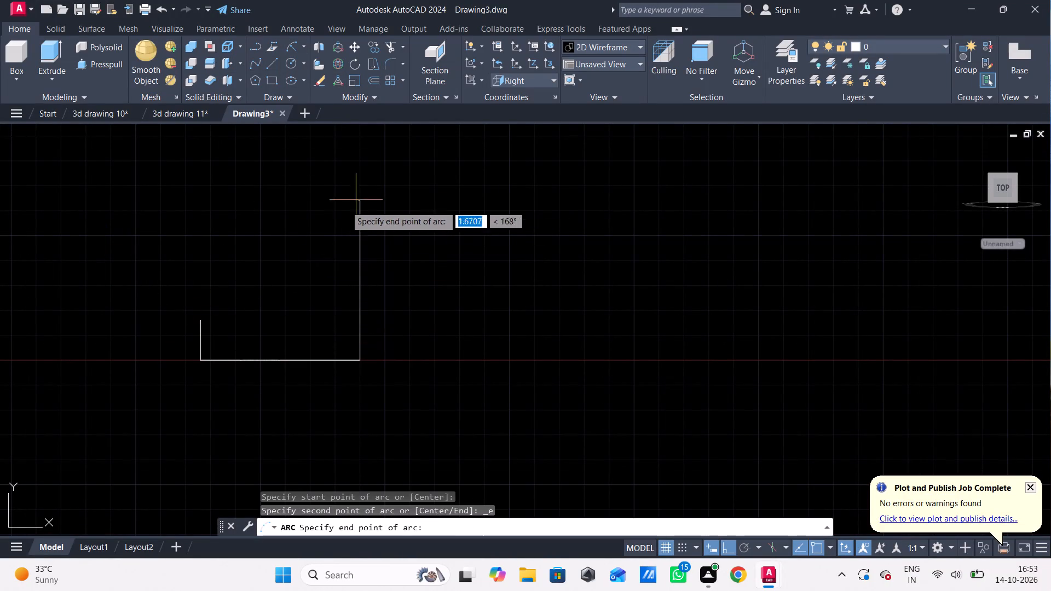
{"action": "left_click", "coordinate": [203, 318]}
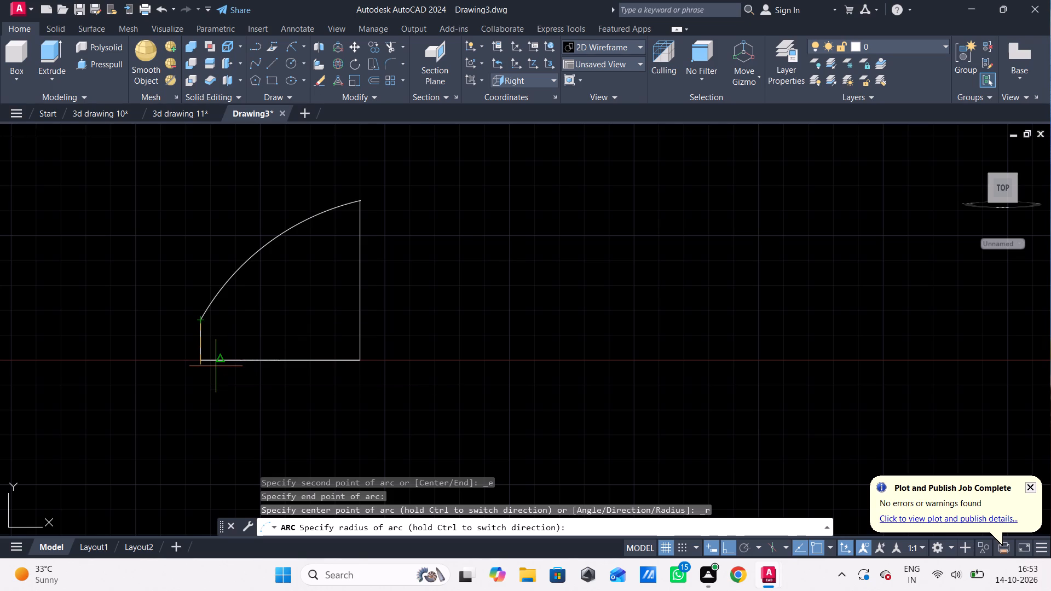
{"action": "type", "text": "48"}
{"action": "key", "text": "Return"}
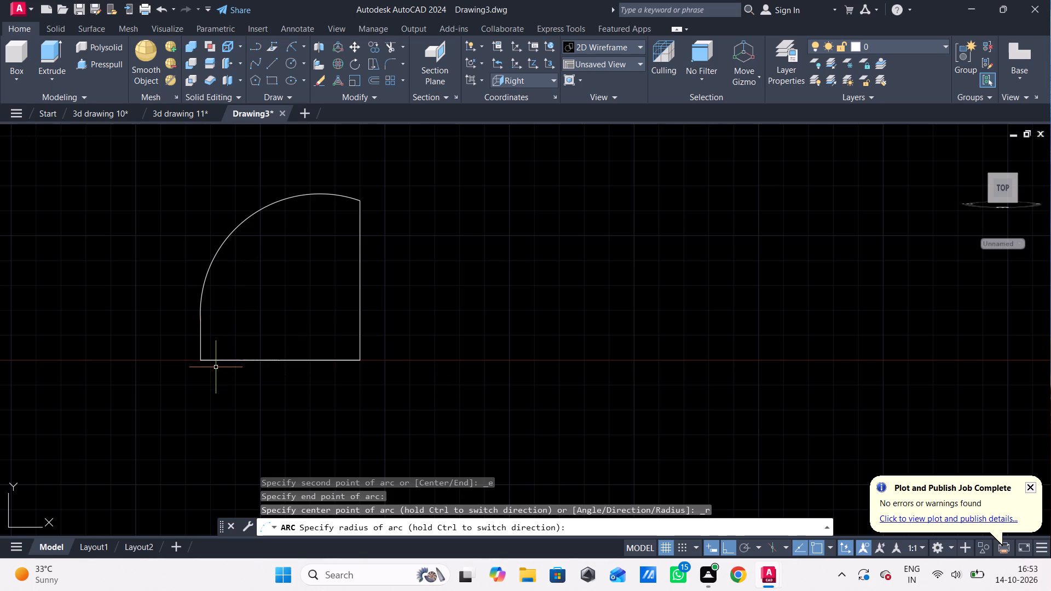
{"action": "key", "text": "Escape"}
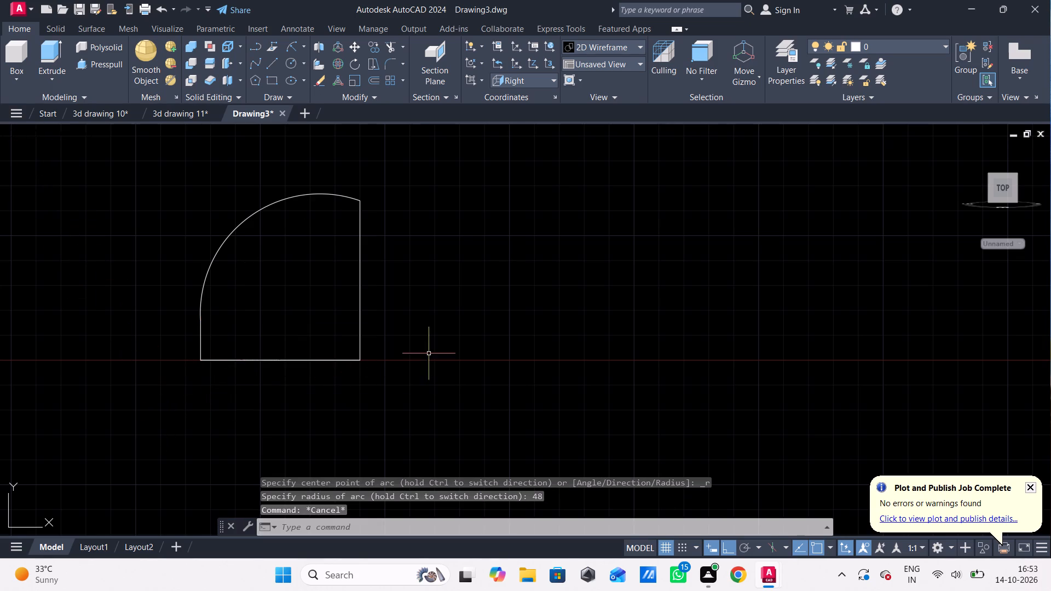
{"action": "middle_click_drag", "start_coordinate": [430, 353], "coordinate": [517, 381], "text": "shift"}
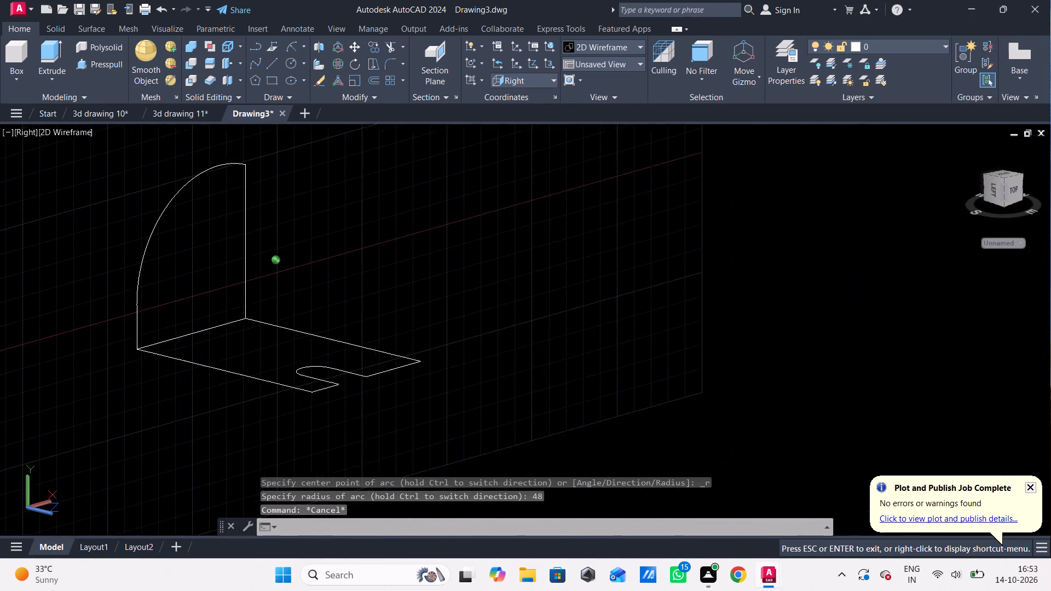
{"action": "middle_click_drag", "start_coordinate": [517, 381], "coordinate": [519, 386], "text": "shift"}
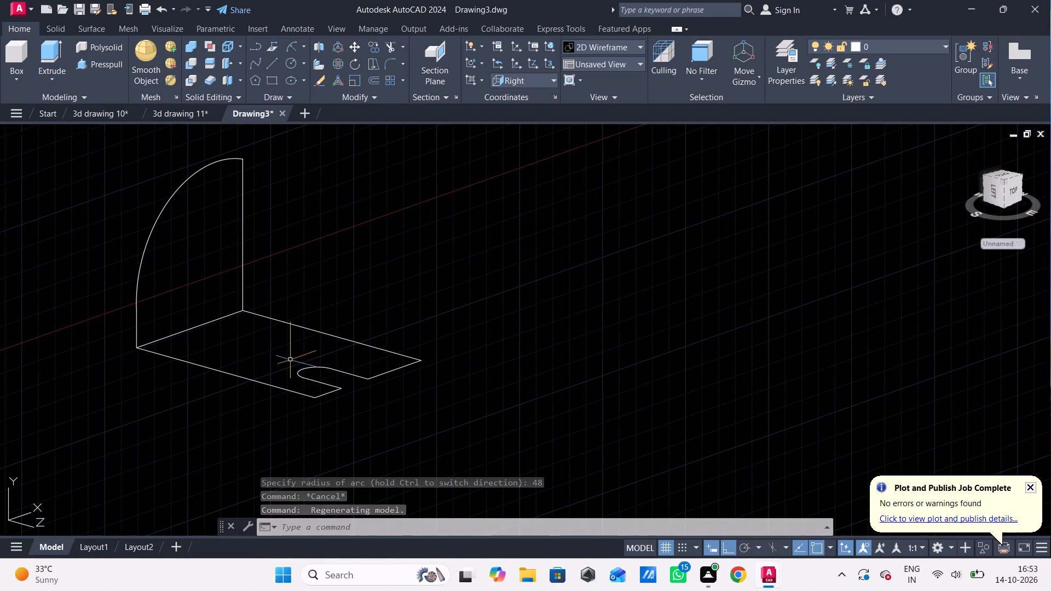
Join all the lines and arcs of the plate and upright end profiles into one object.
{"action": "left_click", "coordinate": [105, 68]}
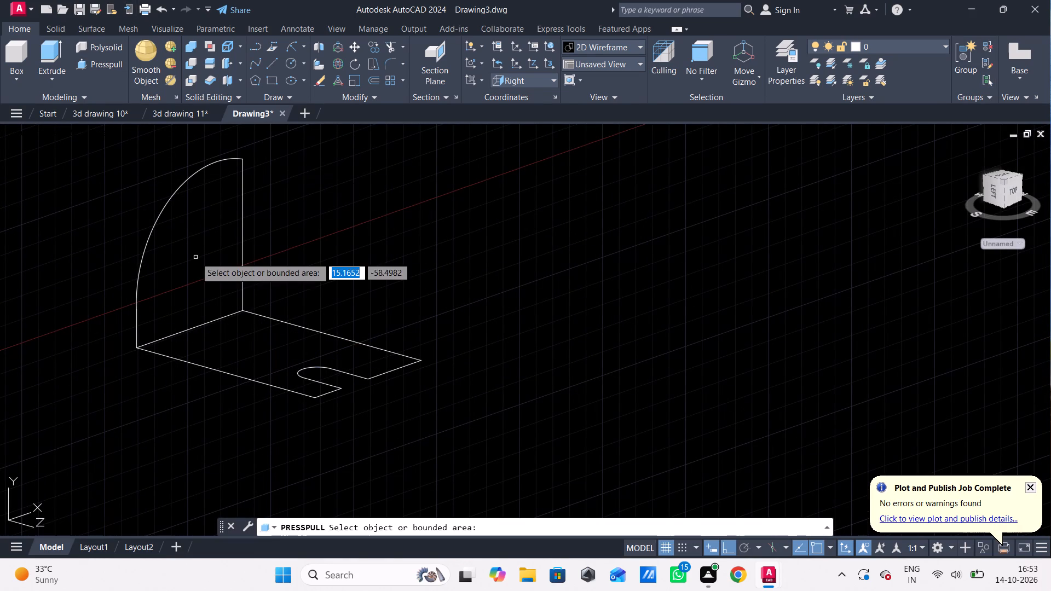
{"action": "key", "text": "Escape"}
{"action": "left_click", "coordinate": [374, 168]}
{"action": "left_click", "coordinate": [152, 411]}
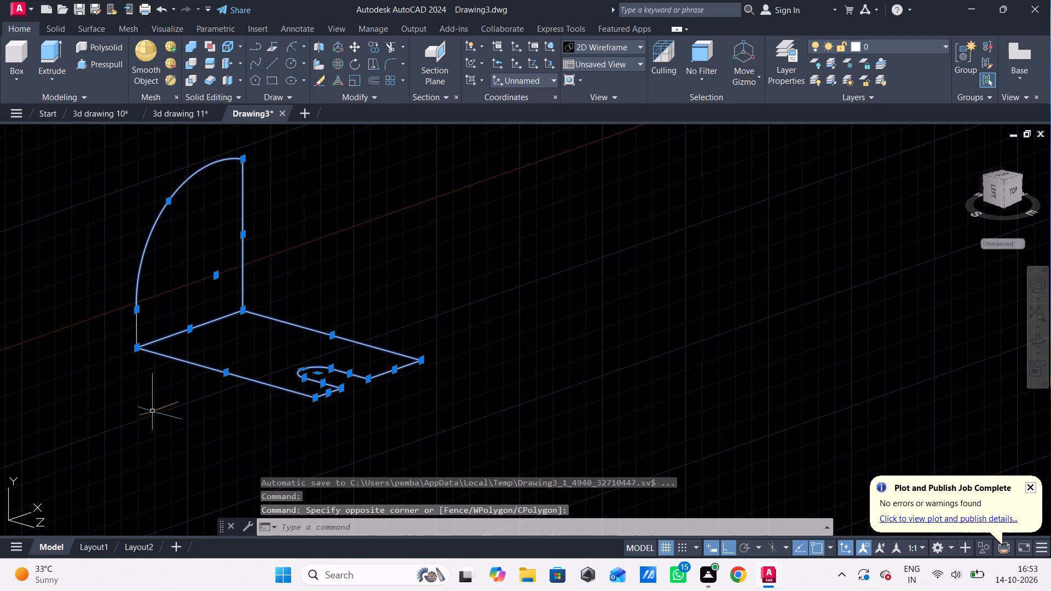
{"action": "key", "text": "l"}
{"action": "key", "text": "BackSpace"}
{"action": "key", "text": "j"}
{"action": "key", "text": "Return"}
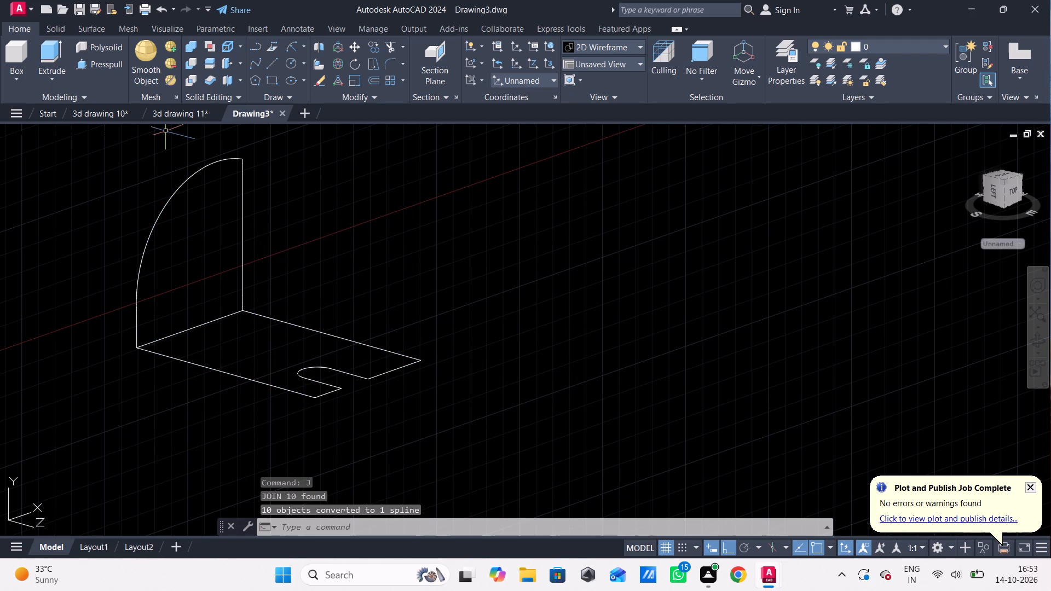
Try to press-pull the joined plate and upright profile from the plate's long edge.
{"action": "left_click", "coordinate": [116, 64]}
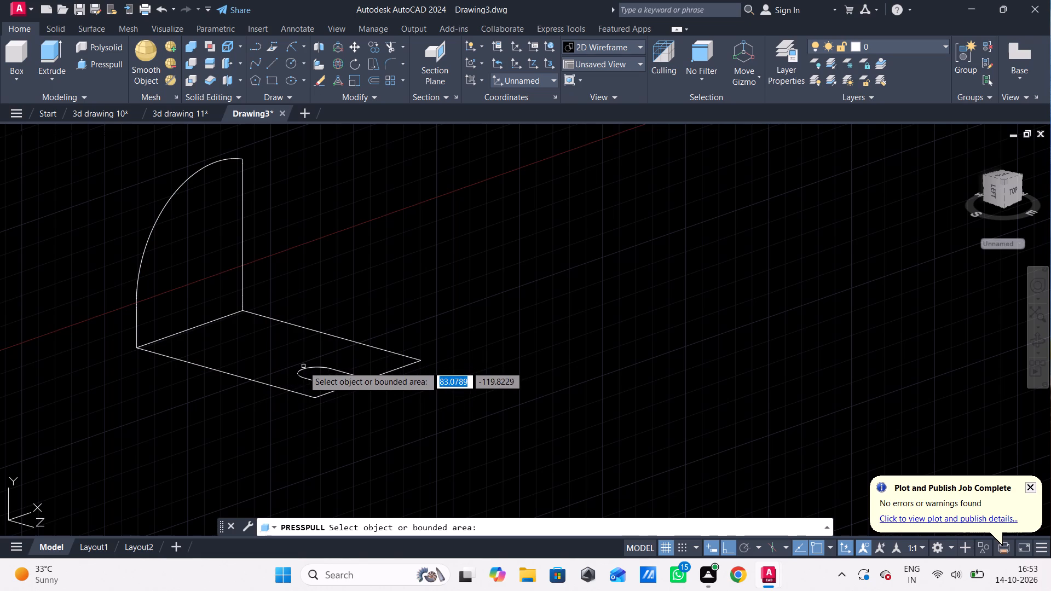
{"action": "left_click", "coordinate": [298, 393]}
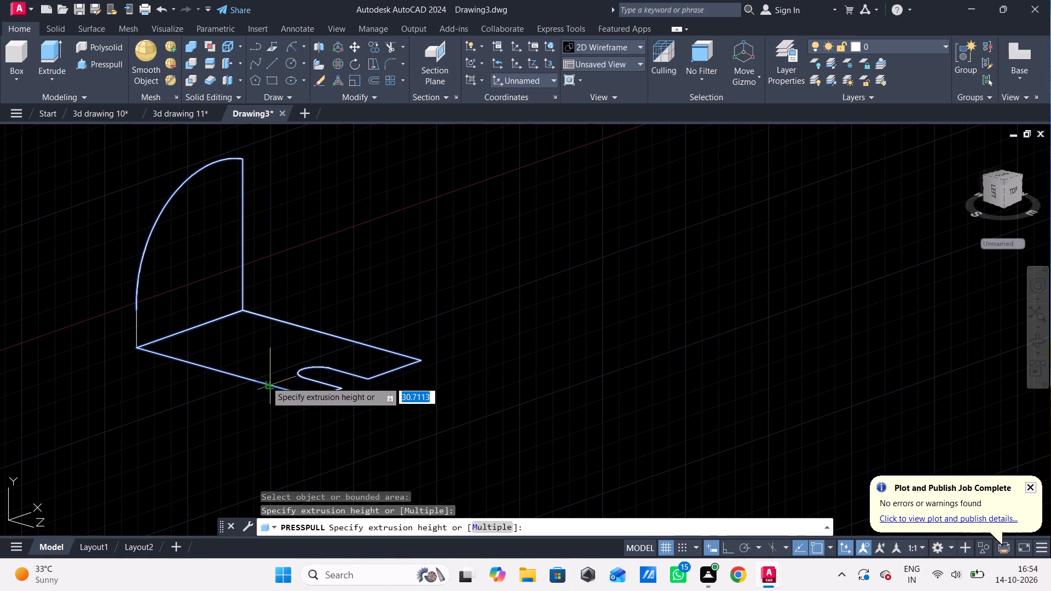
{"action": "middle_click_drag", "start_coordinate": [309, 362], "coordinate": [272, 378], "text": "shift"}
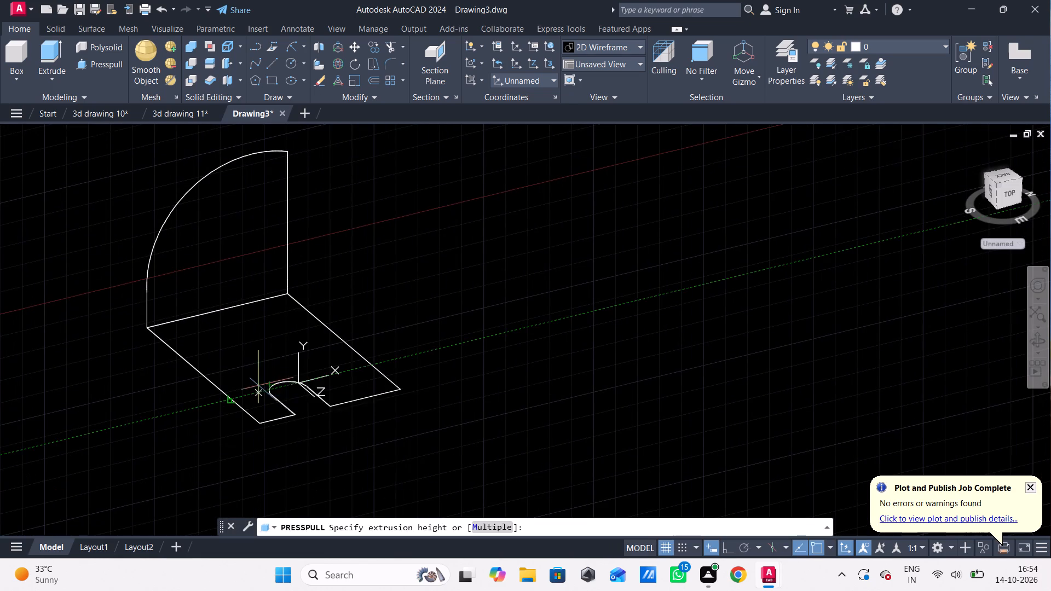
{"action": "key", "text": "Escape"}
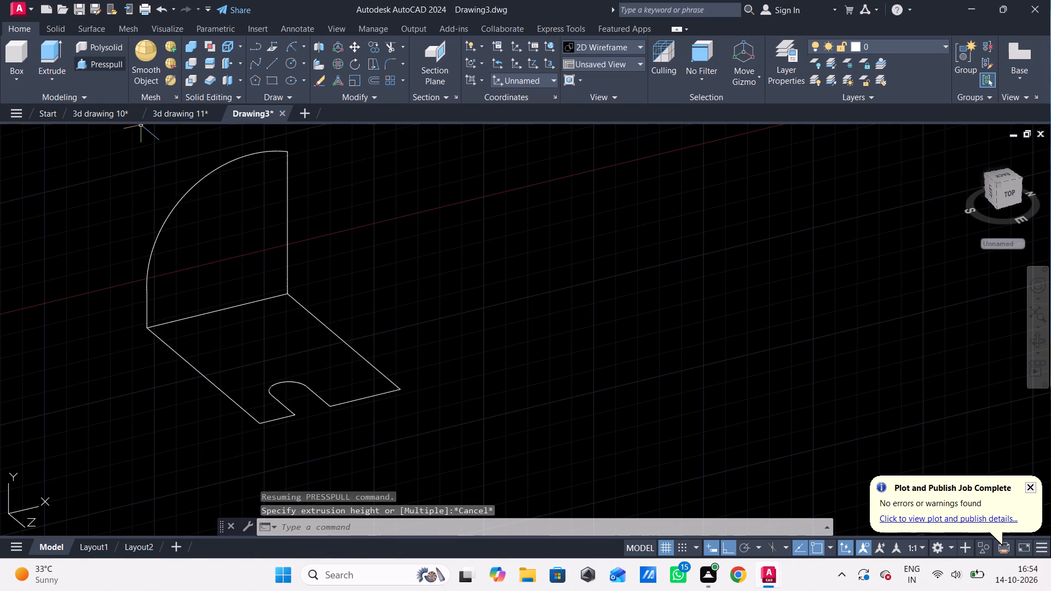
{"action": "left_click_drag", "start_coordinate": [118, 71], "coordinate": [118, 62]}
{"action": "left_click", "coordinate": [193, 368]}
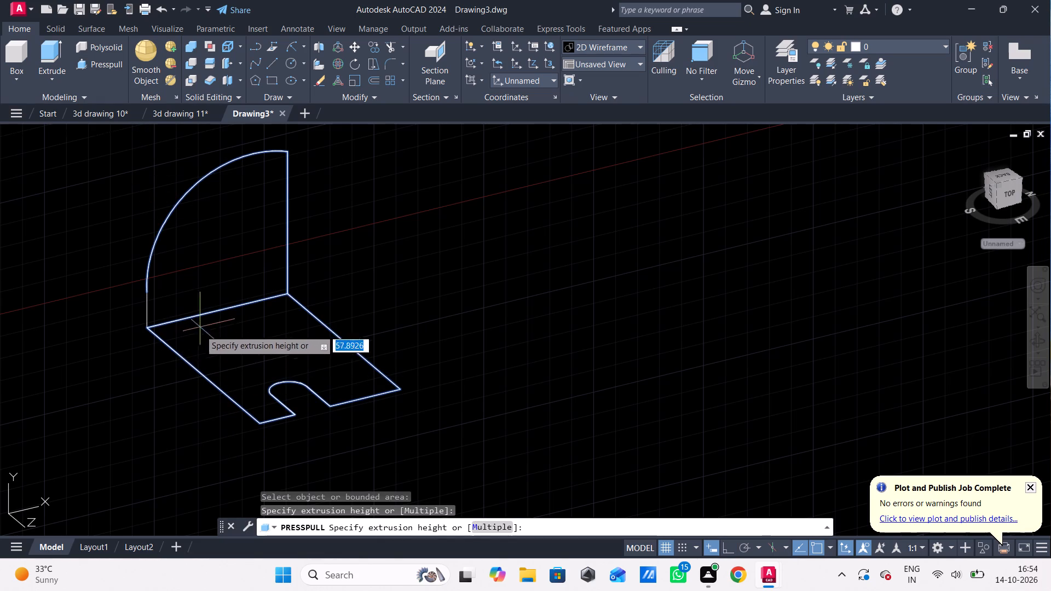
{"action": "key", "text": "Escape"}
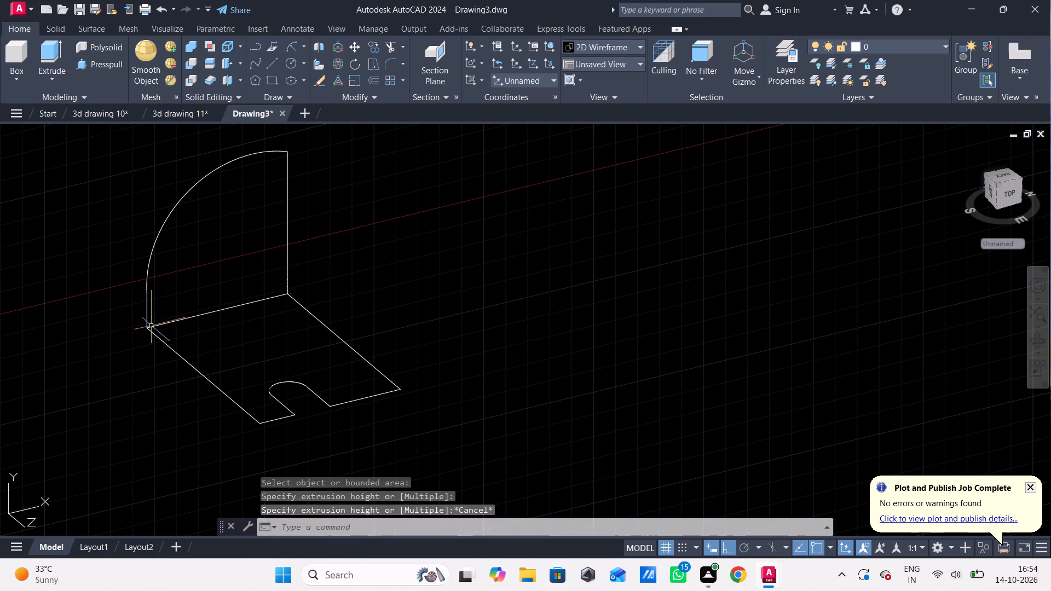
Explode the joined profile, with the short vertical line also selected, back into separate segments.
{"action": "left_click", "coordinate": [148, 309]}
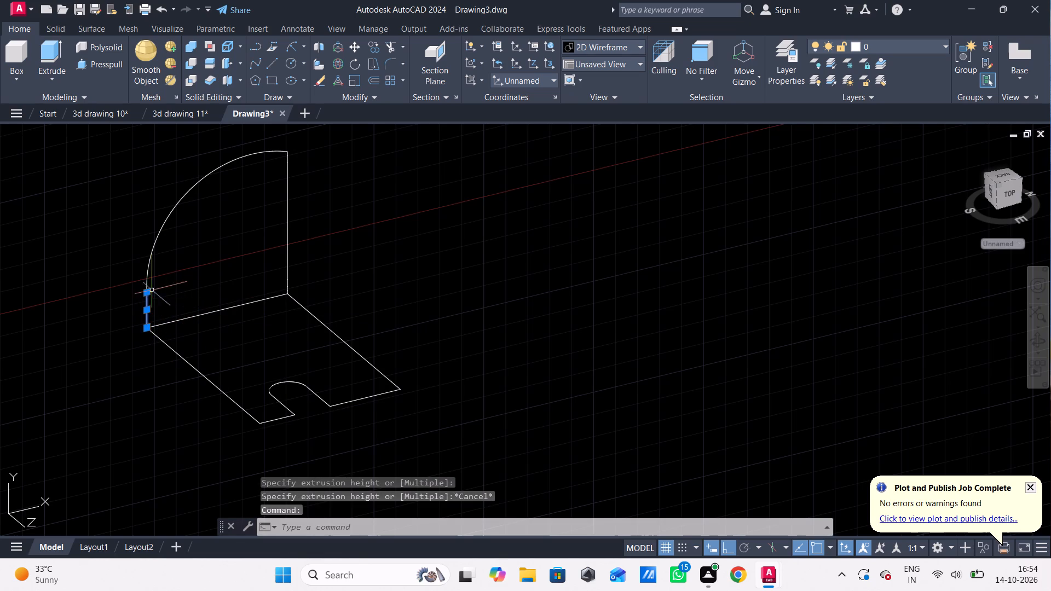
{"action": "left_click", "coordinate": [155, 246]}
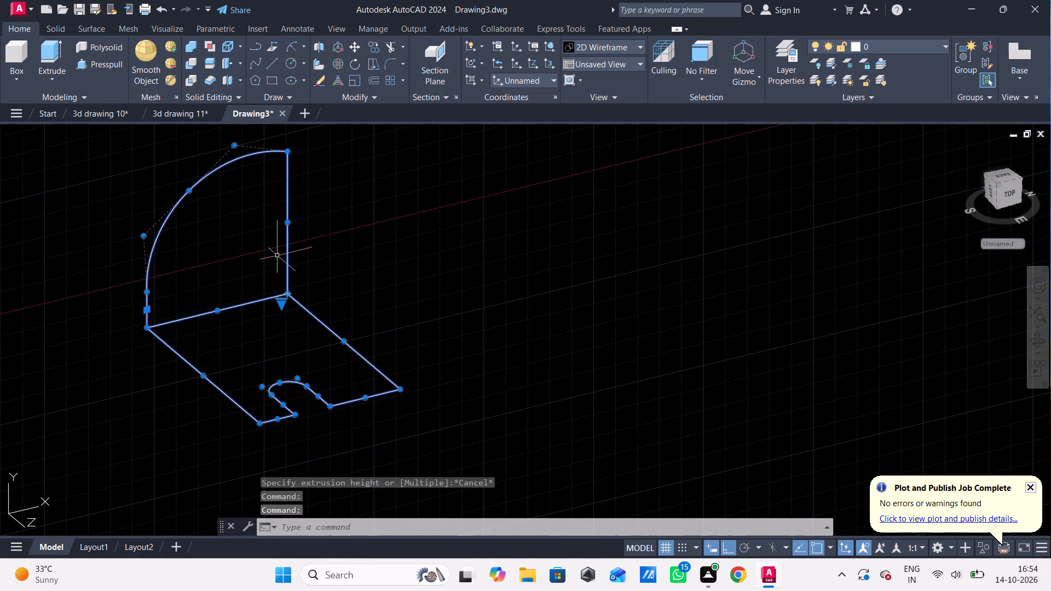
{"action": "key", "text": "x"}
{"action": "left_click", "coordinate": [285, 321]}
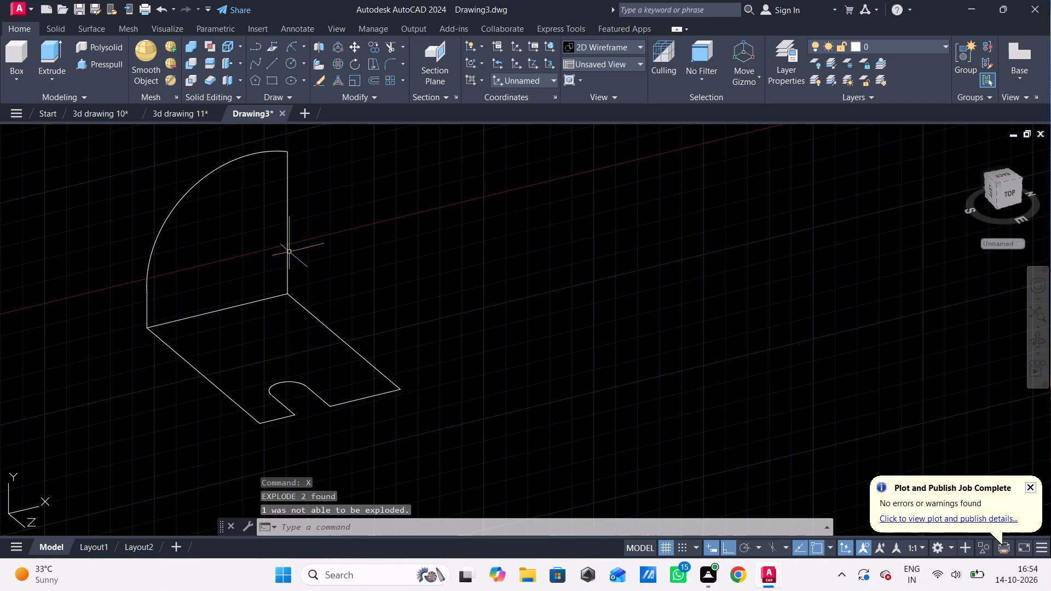
Move the upright profile's two vertical lines and arc about 155 along +Z, away from the plate profile.
{"action": "left_click", "coordinate": [288, 248]}
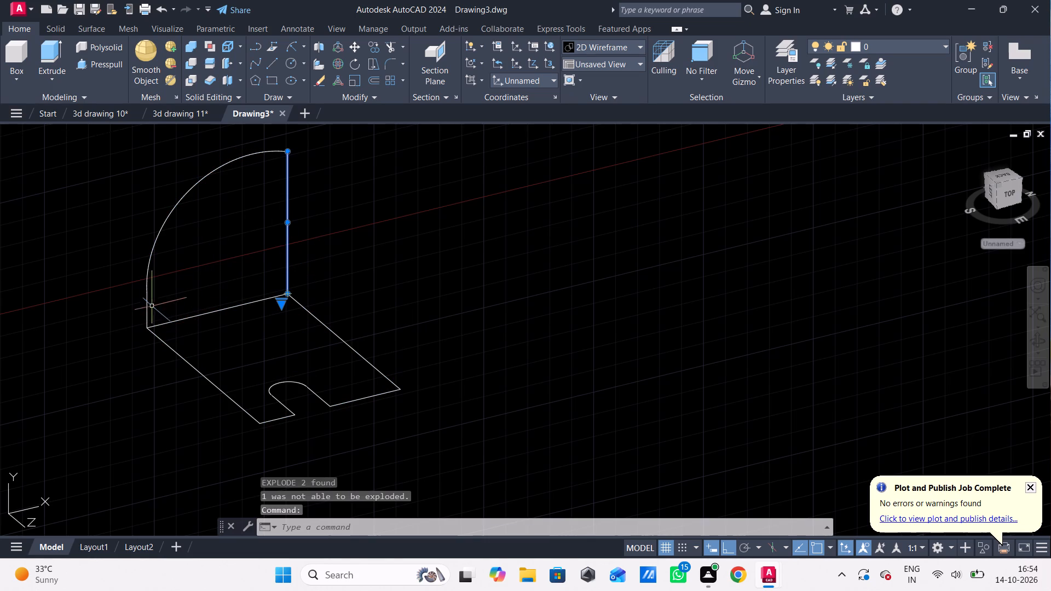
{"action": "left_click", "coordinate": [149, 300]}
{"action": "left_click", "coordinate": [145, 303]}
{"action": "left_click", "coordinate": [149, 258]}
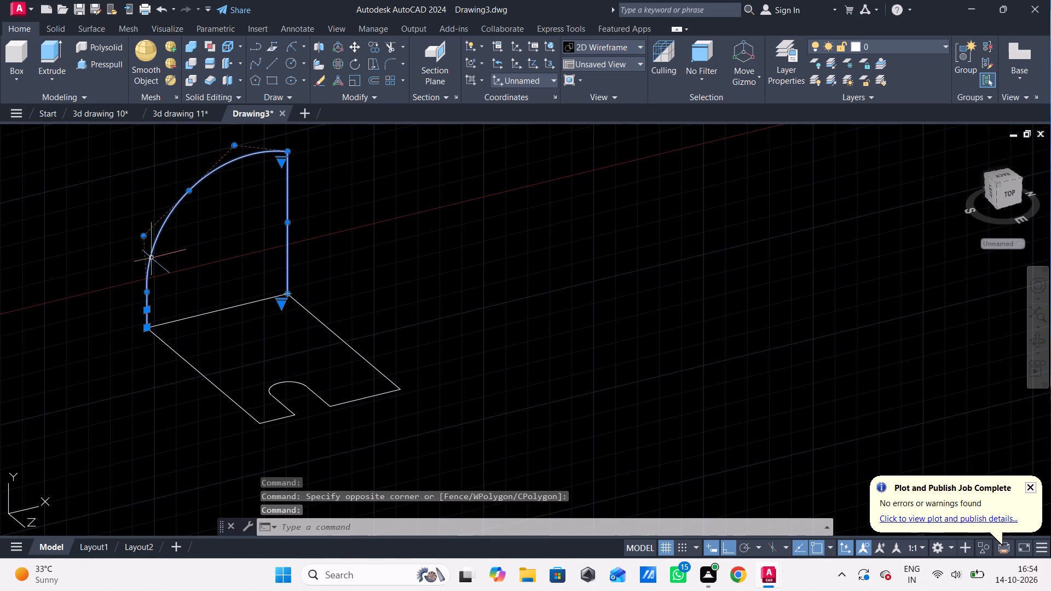
{"action": "key", "text": "m"}
{"action": "key", "text": "space"}
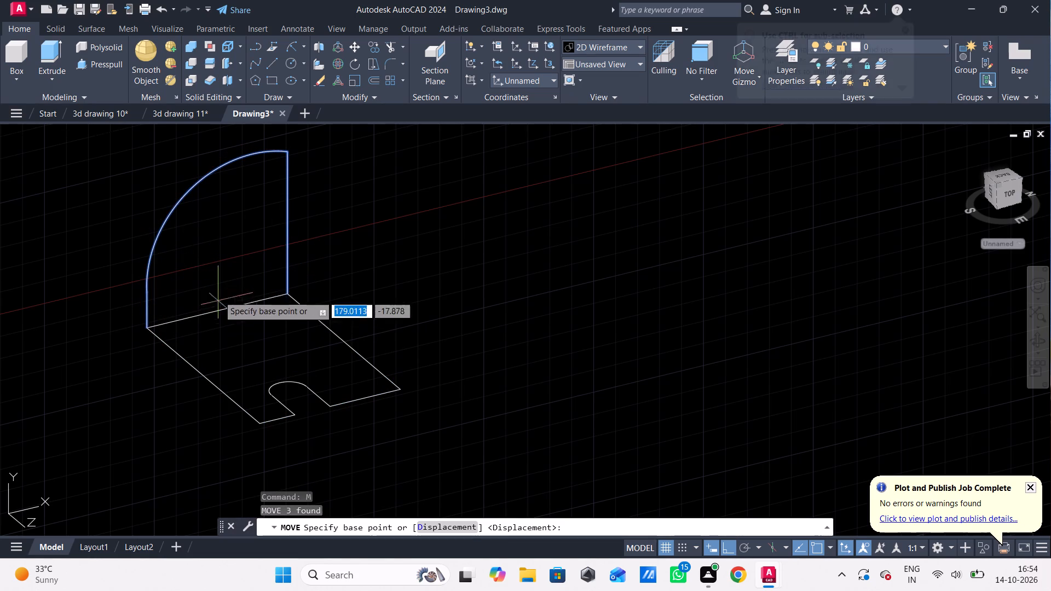
{"action": "left_click", "coordinate": [290, 179]}
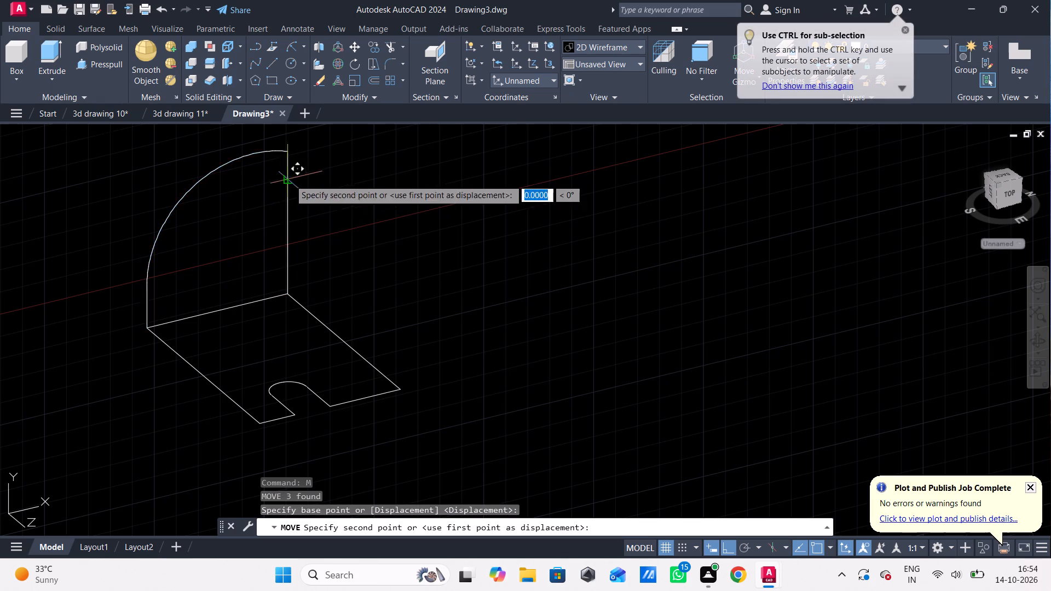
{"action": "left_click", "coordinate": [513, 282]}
{"action": "key", "text": "Escape"}
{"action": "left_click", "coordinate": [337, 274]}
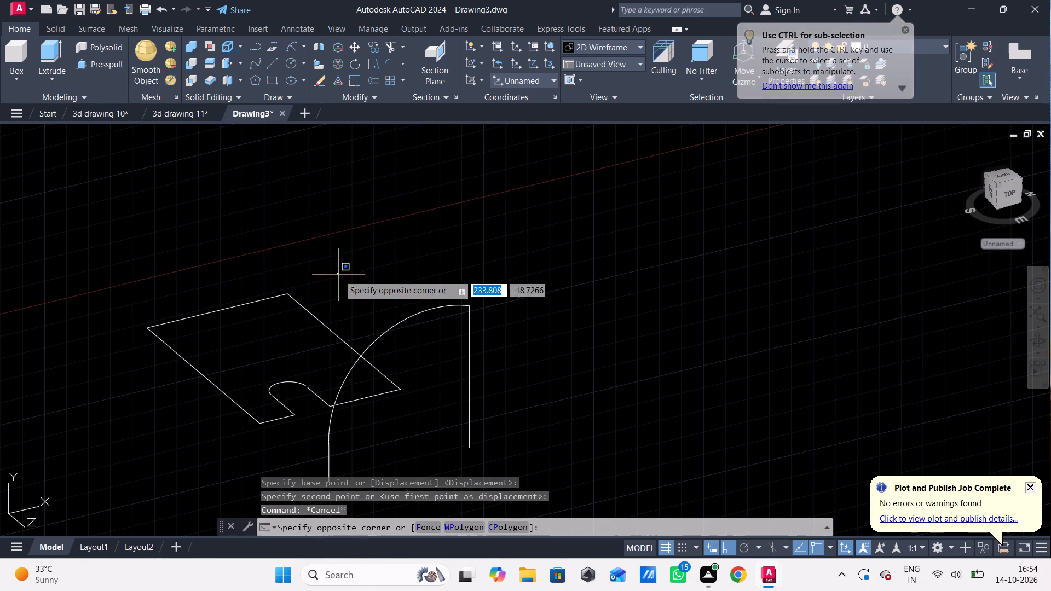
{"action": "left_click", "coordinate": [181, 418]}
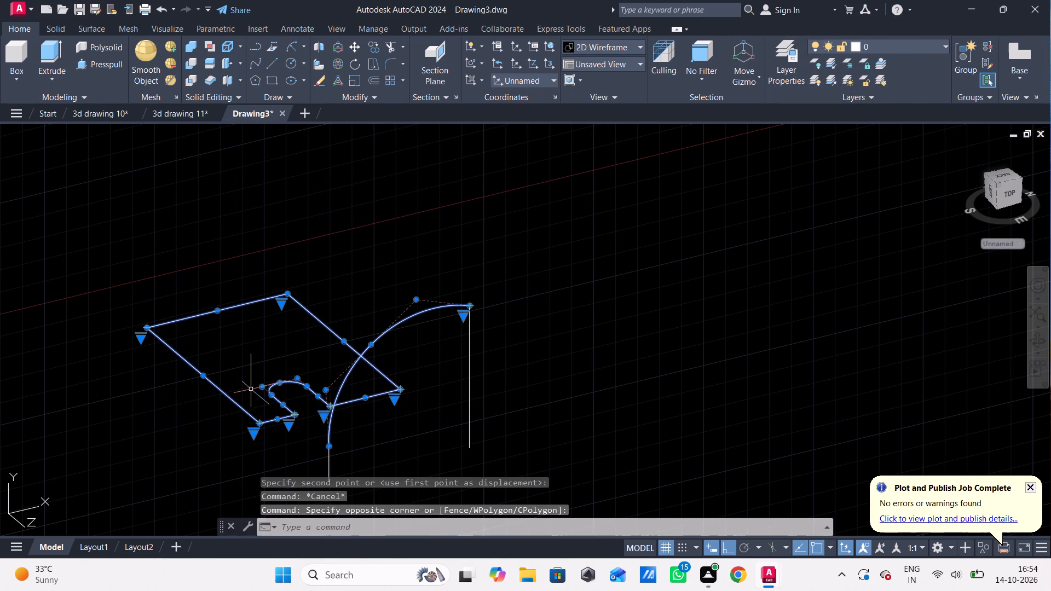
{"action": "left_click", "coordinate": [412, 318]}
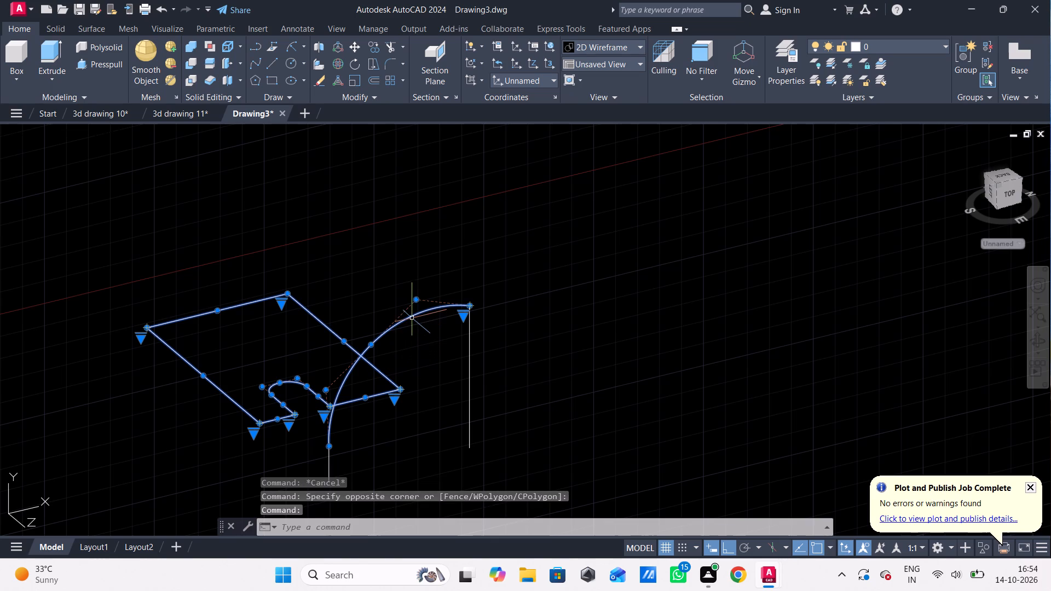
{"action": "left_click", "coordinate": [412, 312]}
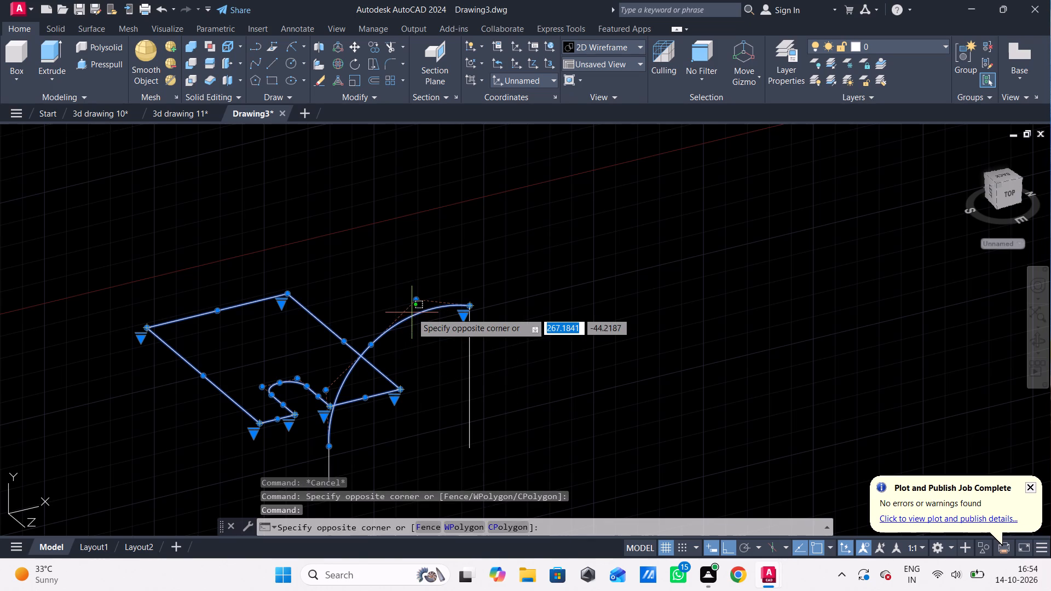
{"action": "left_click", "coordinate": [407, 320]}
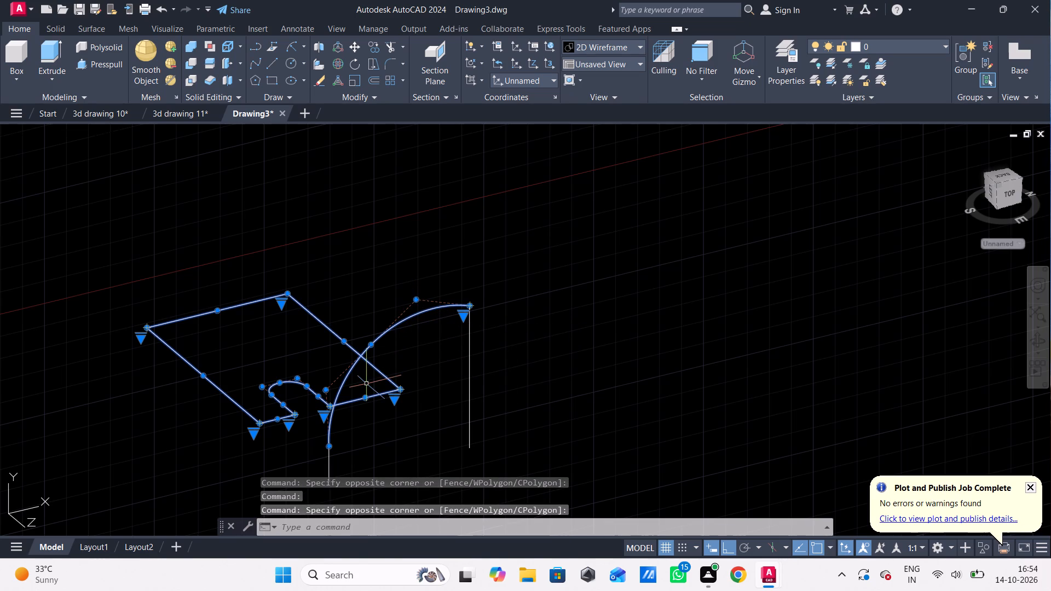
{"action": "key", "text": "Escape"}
Join the slotted plate outline's segments into one closed profile, leaving out the upright profile's lines and arc.
{"action": "left_click", "coordinate": [354, 397]}
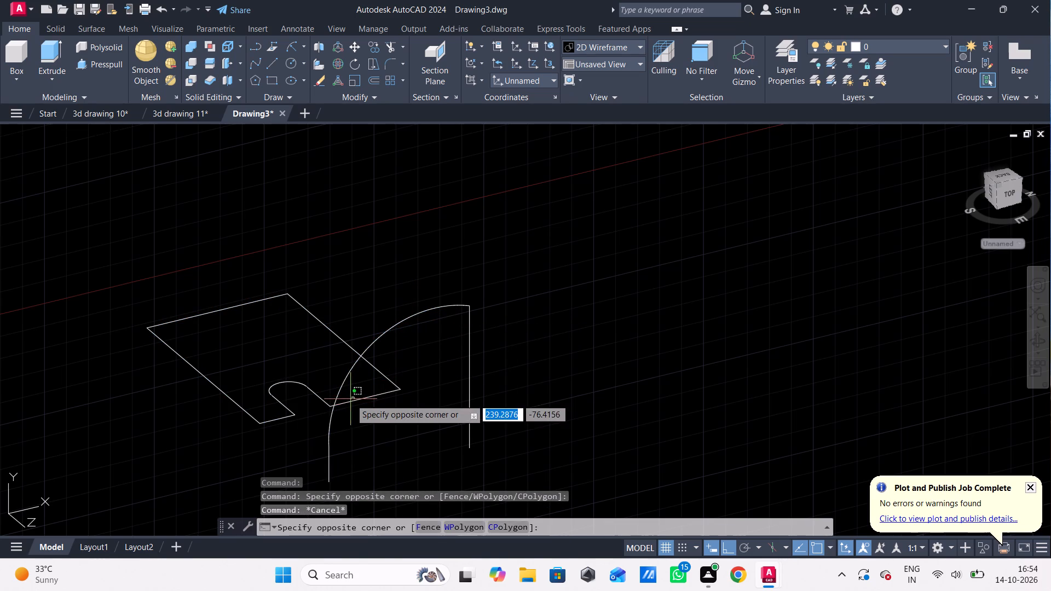
{"action": "left_click", "coordinate": [349, 404]}
{"action": "left_click", "coordinate": [326, 399]}
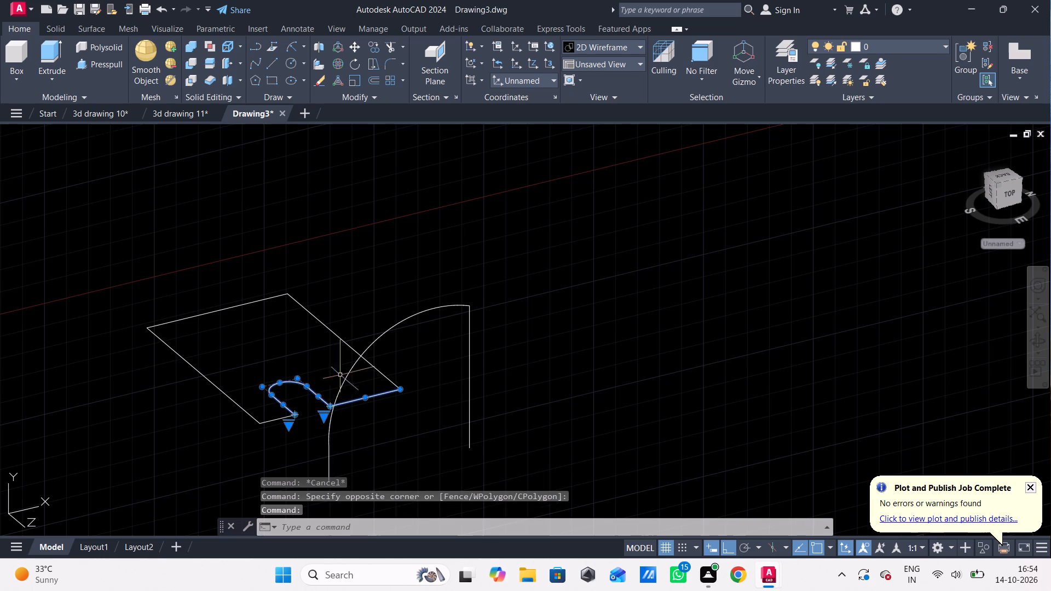
{"action": "left_click", "coordinate": [358, 299]}
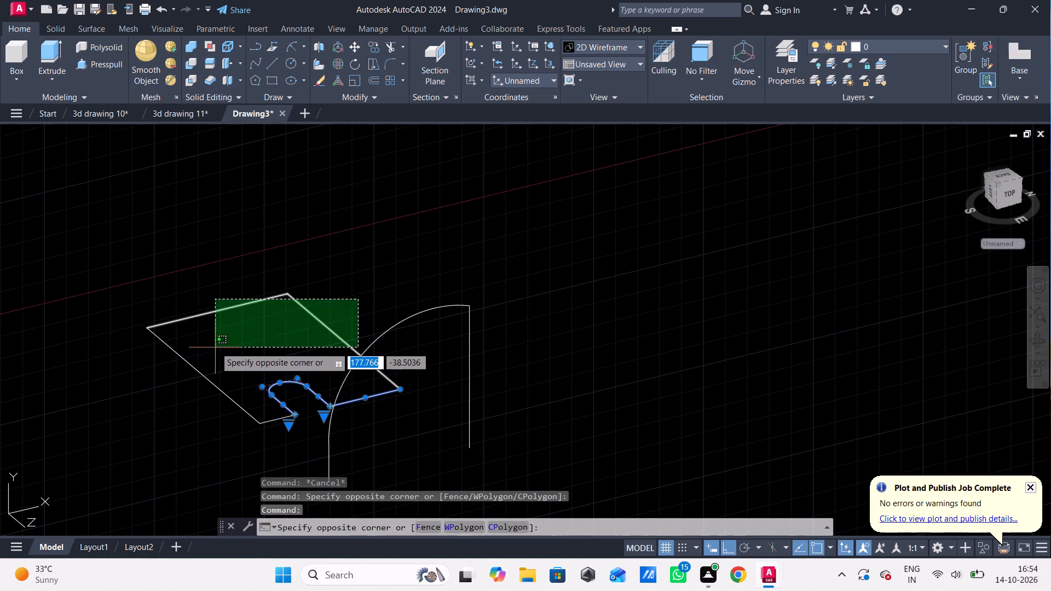
{"action": "left_click", "coordinate": [217, 342]}
{"action": "left_click", "coordinate": [189, 334]}
{"action": "left_click", "coordinate": [169, 388]}
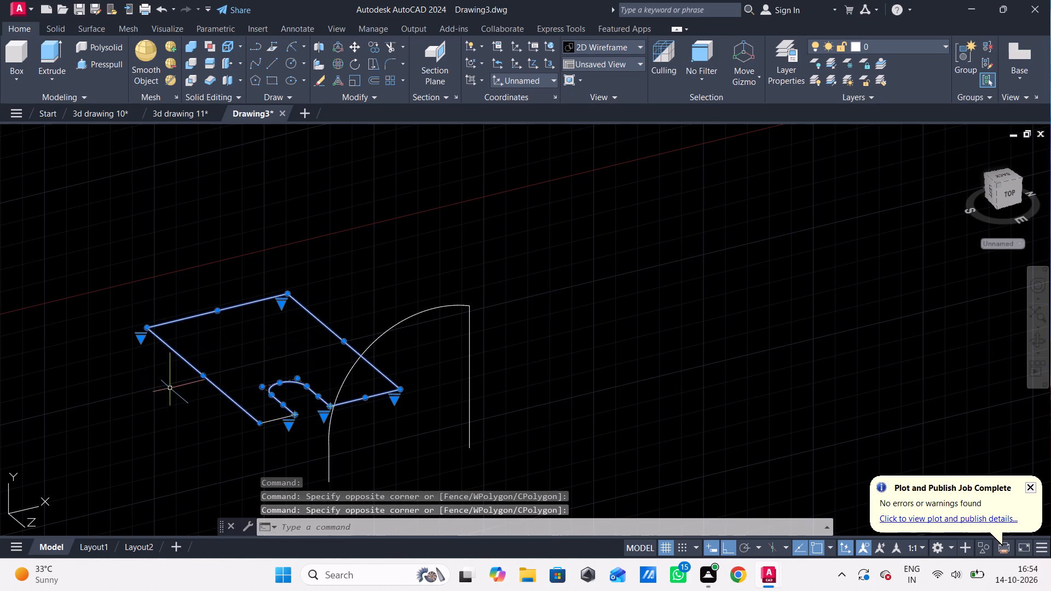
{"action": "left_click", "coordinate": [275, 409]}
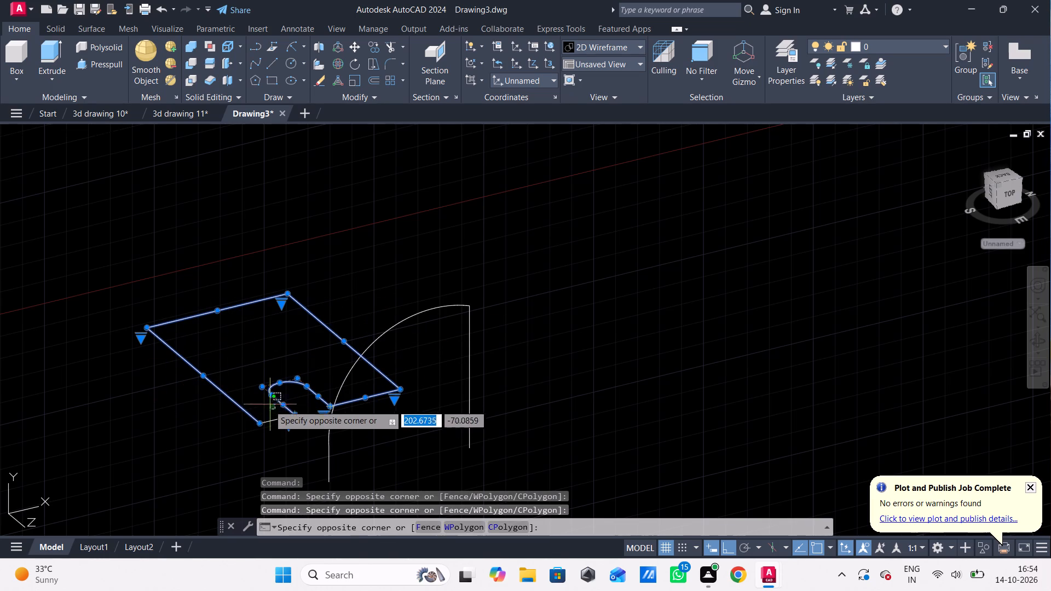
{"action": "left_click", "coordinate": [274, 432]}
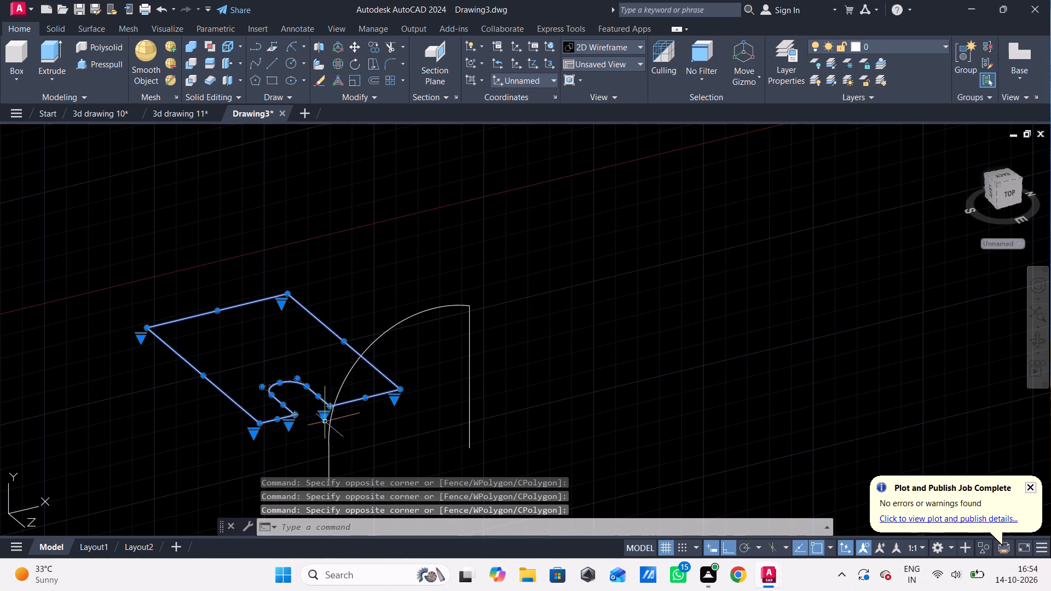
{"action": "key", "text": "j"}
{"action": "key", "text": "Return"}
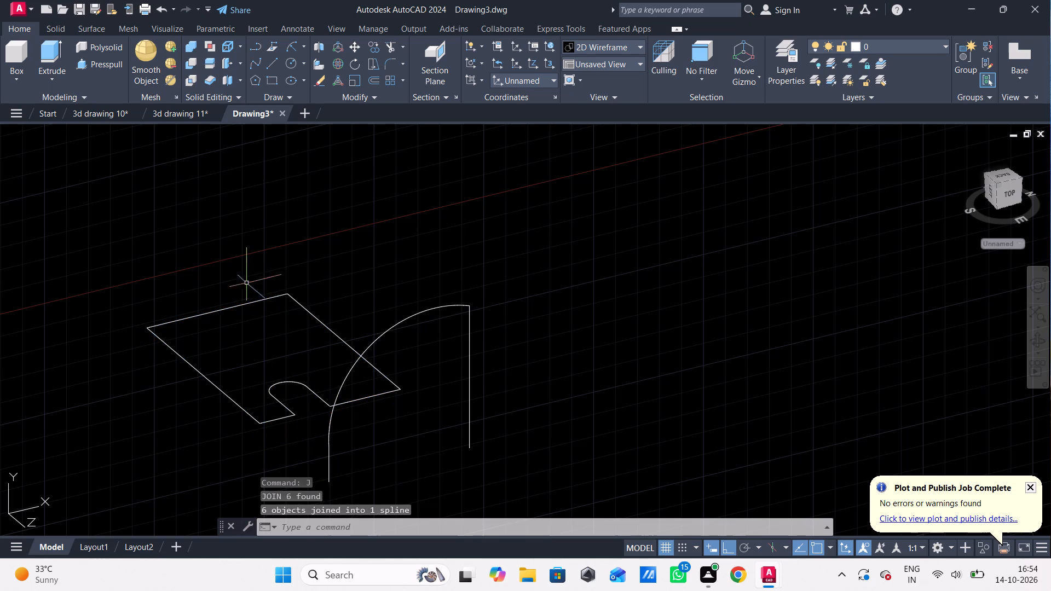
Press-pull the joined slotted plate profile upward by 16.
{"action": "left_click", "coordinate": [113, 68]}
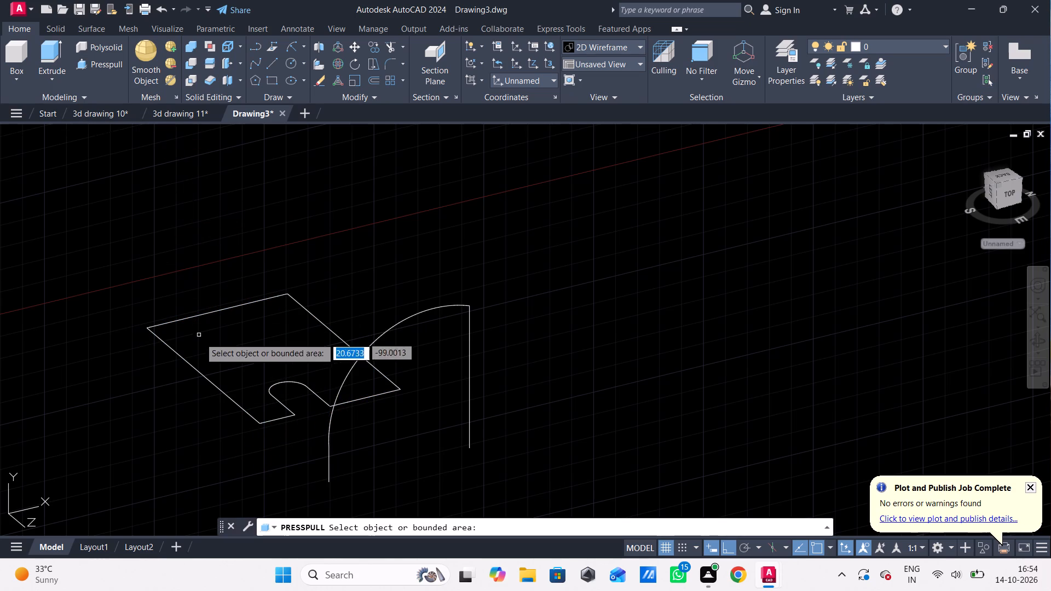
{"action": "left_click", "coordinate": [195, 367]}
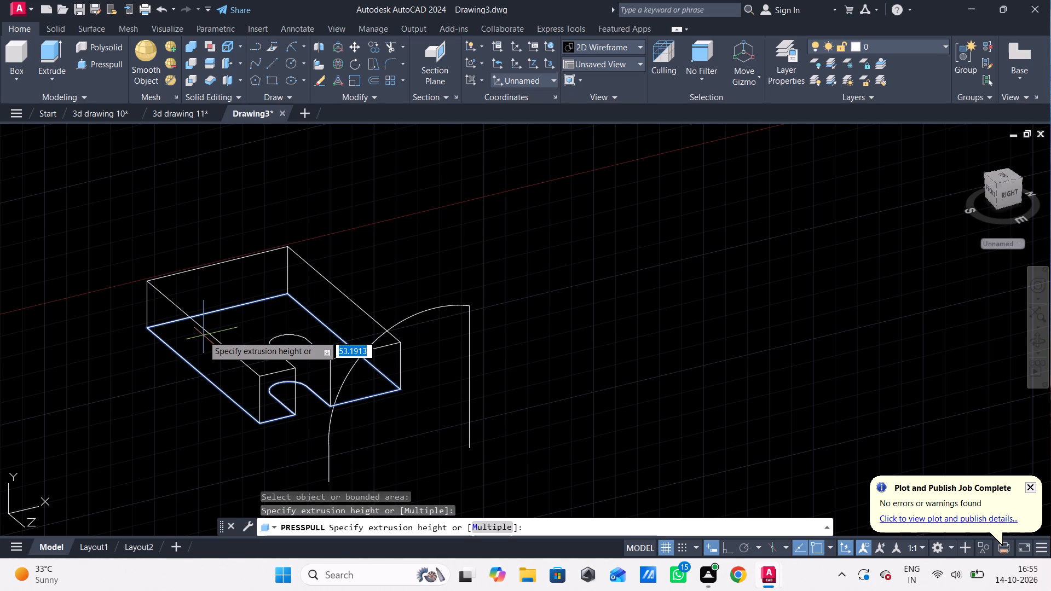
{"action": "type", "text": "16"}
{"action": "key", "text": "Return"}
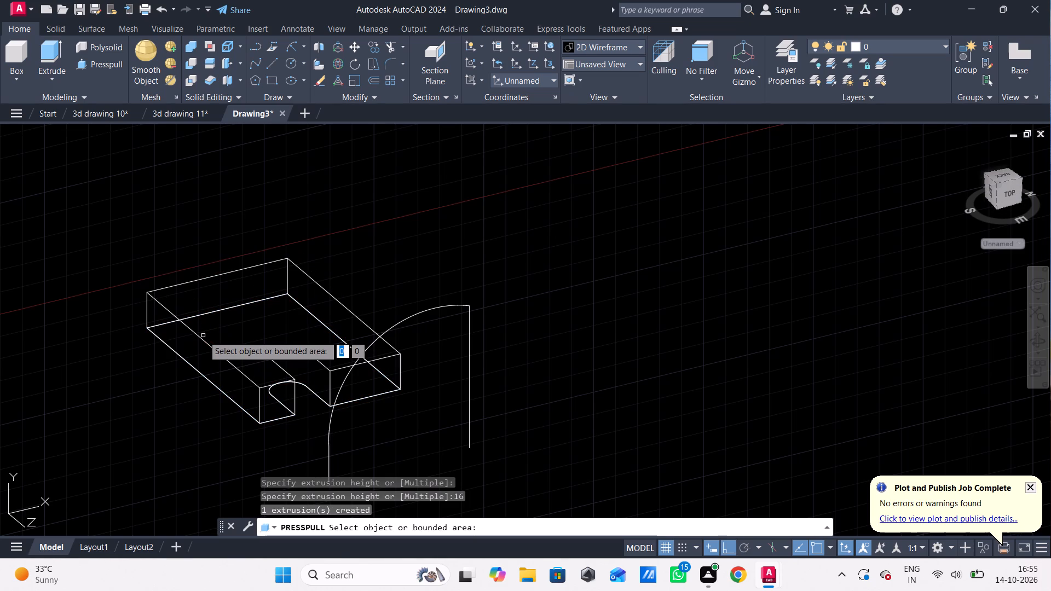
{"action": "middle_click_drag", "start_coordinate": [299, 371], "coordinate": [297, 280]}
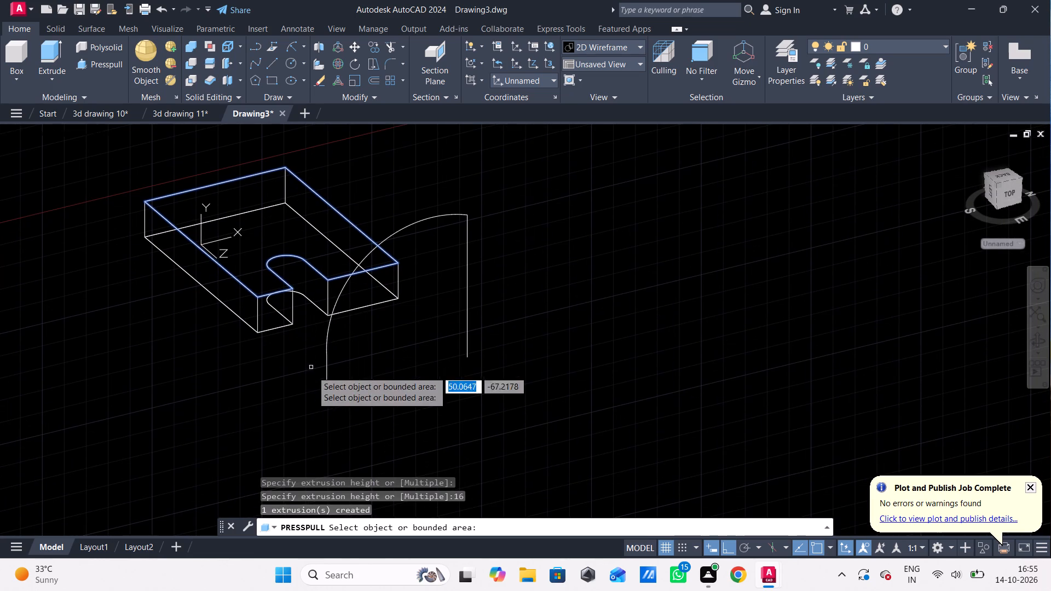
{"action": "key", "text": "Escape"}
Draw a line across the open bottom of the upright profile, connecting the lower ends of its two vertical lines.
{"action": "key", "text": "l"}
{"action": "key", "text": "Return"}
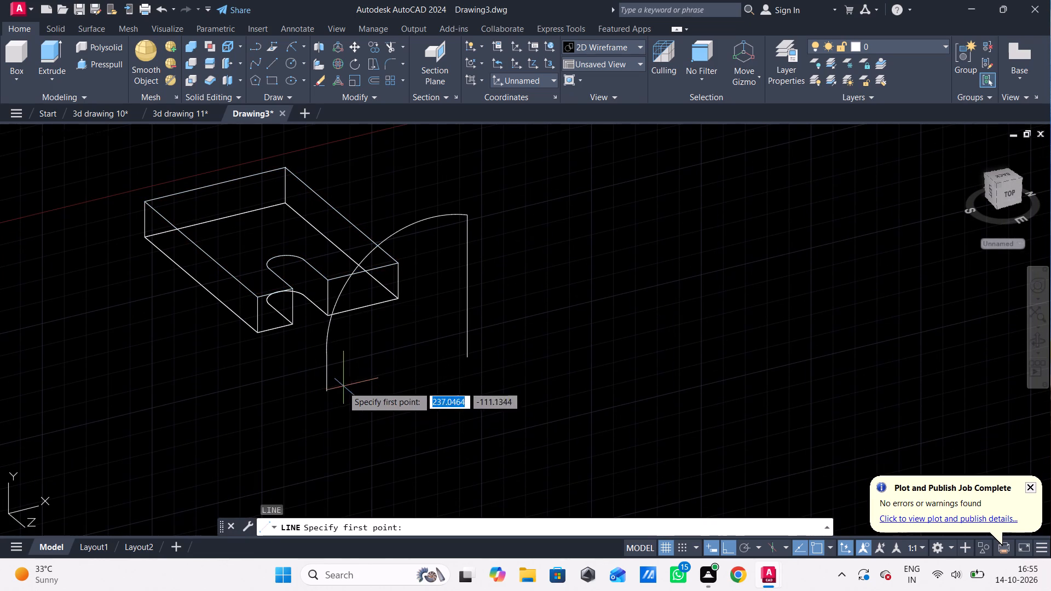
{"action": "left_click", "coordinate": [331, 395]}
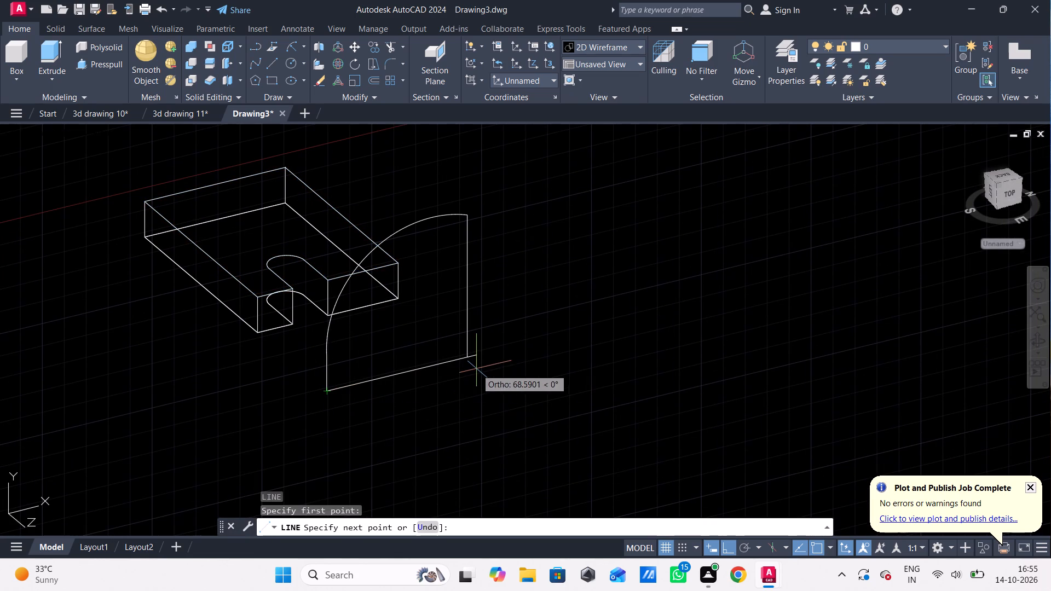
{"action": "left_click", "coordinate": [474, 360]}
{"action": "key", "text": "Escape"}
Join the upright profile's three lines and arc into one closed profile.
{"action": "left_click", "coordinate": [511, 329]}
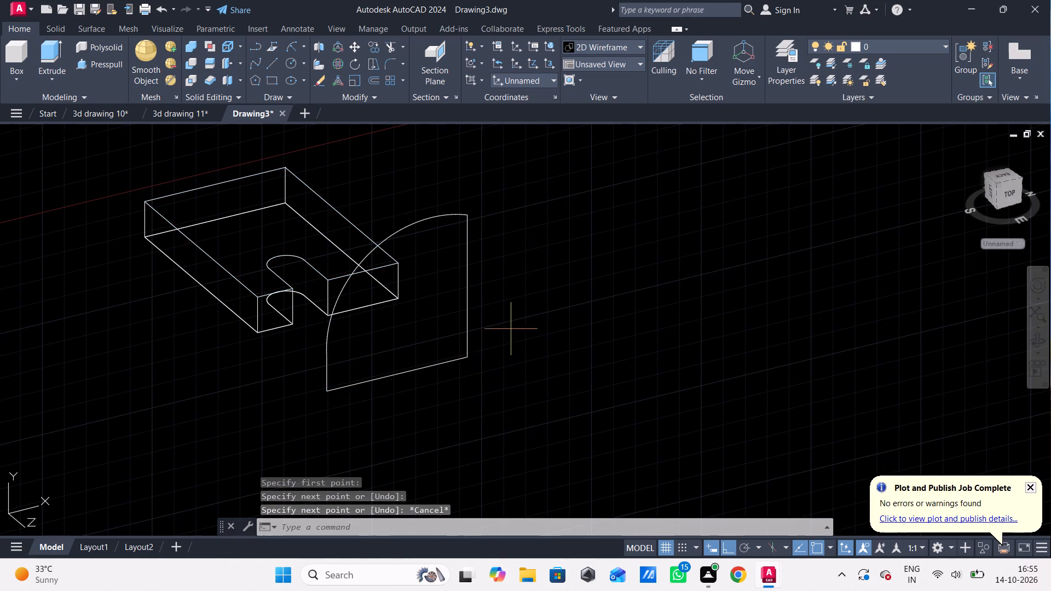
{"action": "left_click", "coordinate": [298, 395]}
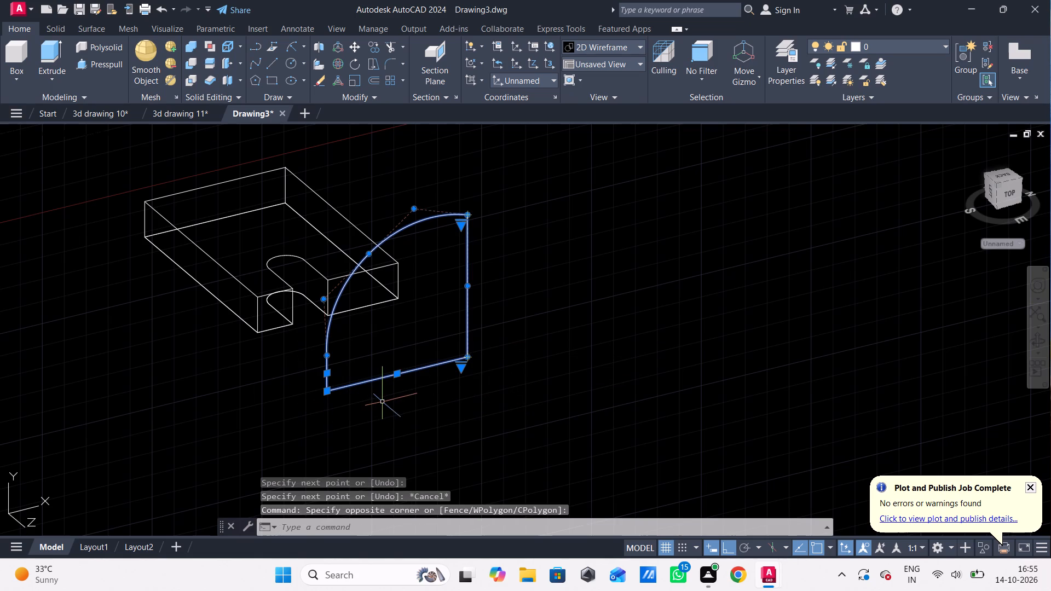
{"action": "key", "text": "j"}
{"action": "key", "text": "Return"}
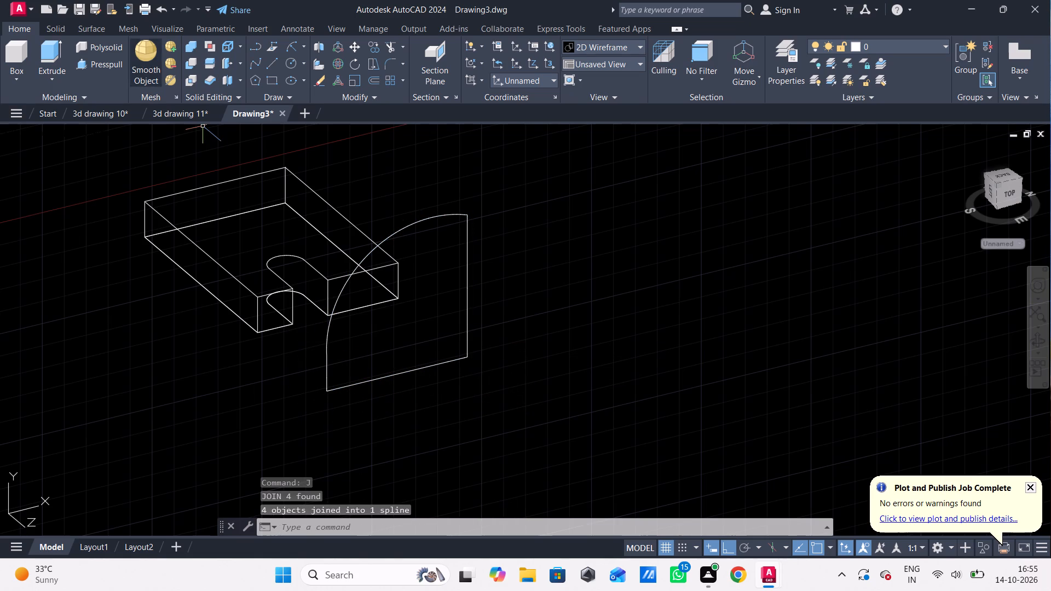
Press-pull the joined upright profile by 16 along +Z, away from the plate.
{"action": "left_click", "coordinate": [103, 66]}
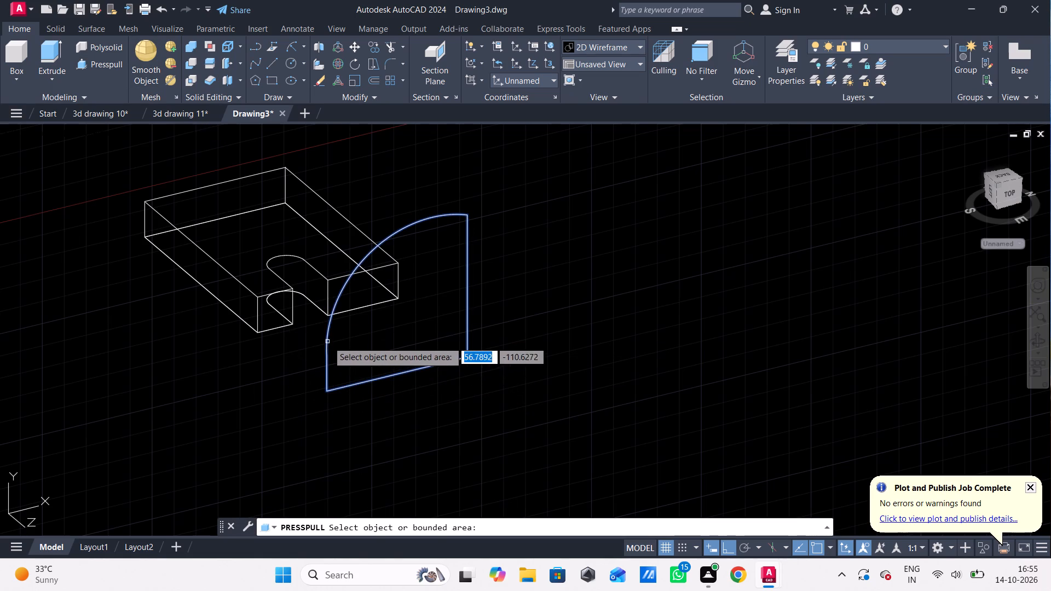
{"action": "left_click", "coordinate": [328, 341]}
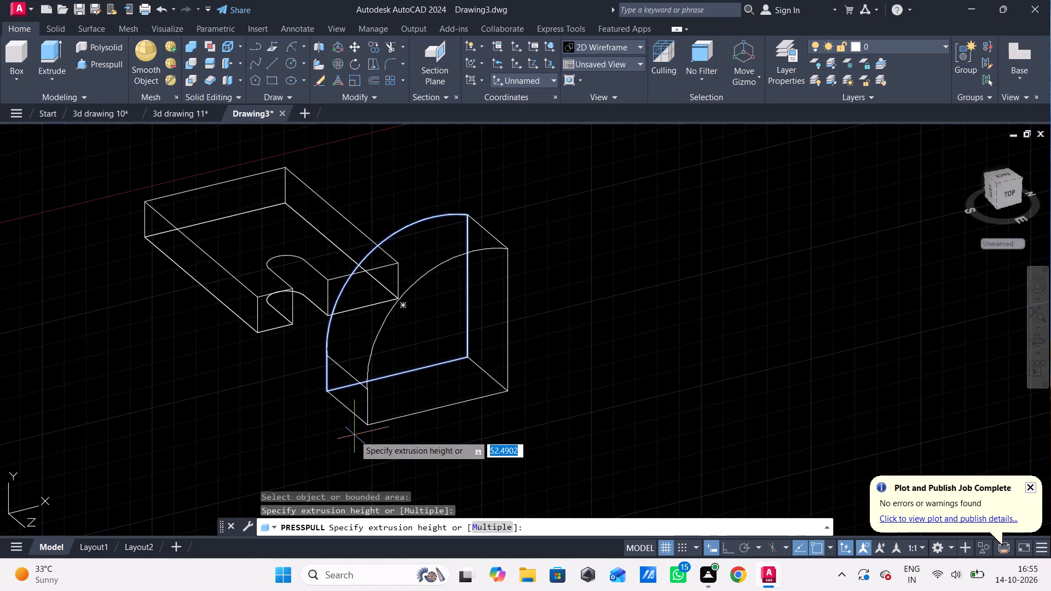
{"action": "type", "text": "16"}
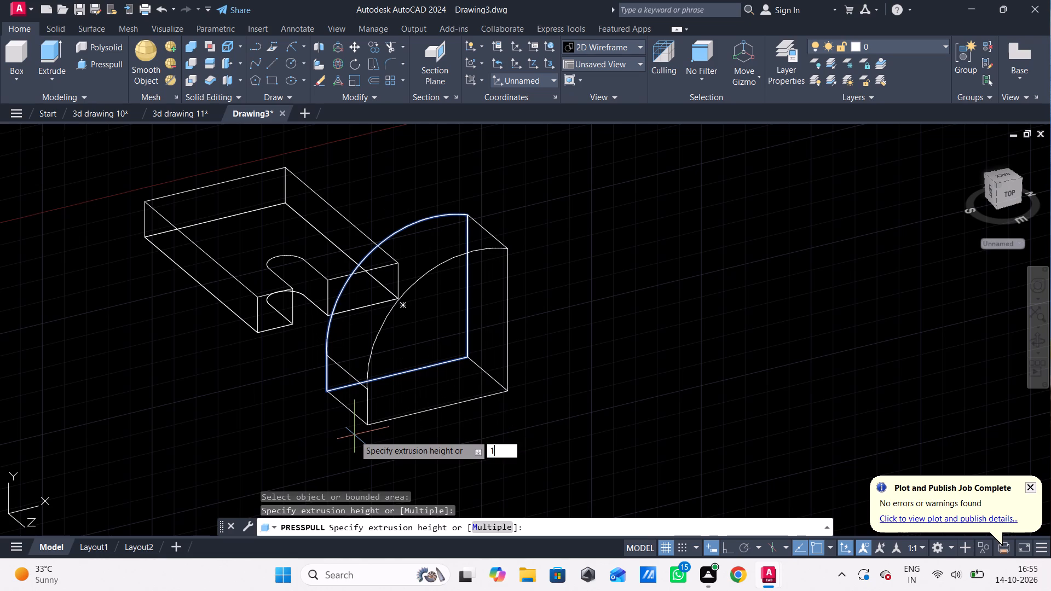
{"action": "key", "text": "Return"}
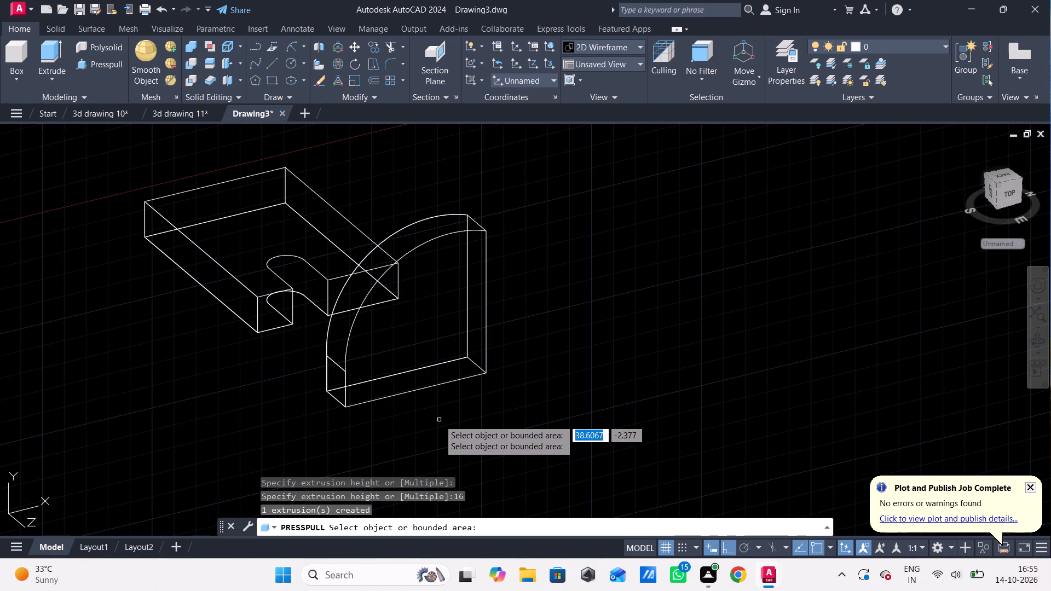
{"action": "key", "text": "Escape"}
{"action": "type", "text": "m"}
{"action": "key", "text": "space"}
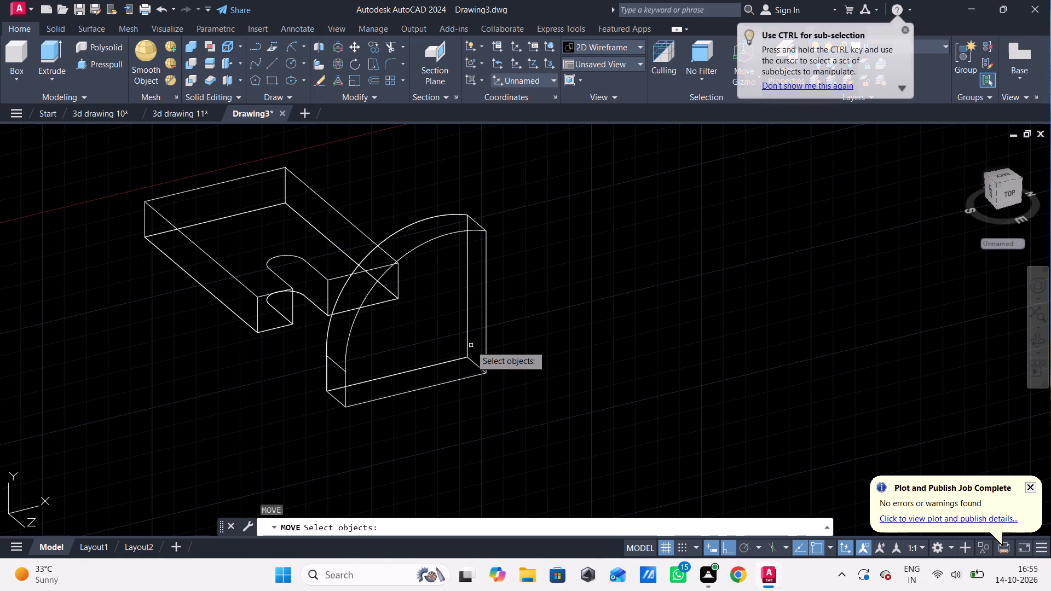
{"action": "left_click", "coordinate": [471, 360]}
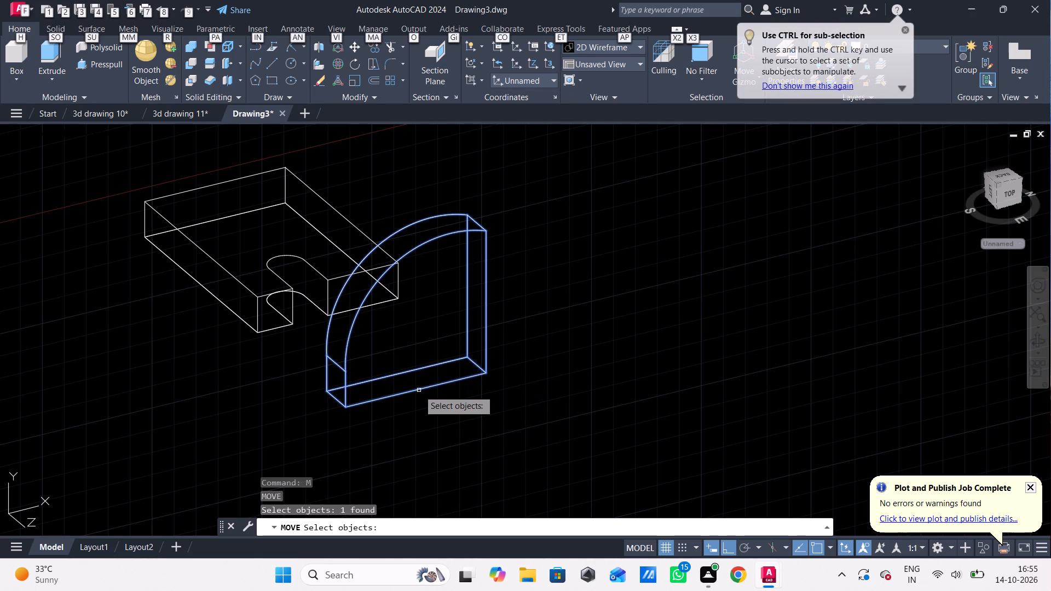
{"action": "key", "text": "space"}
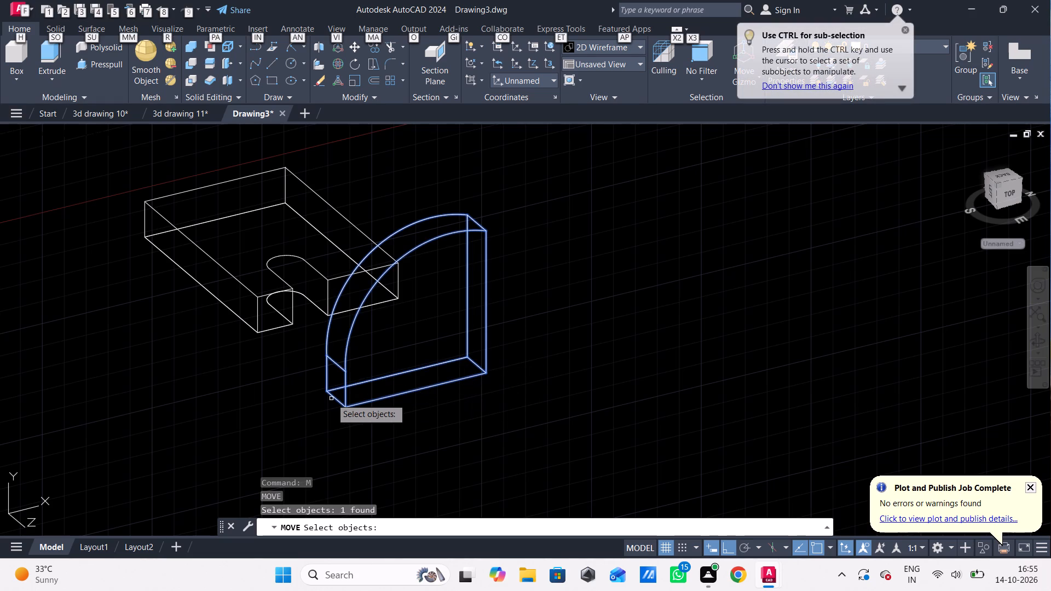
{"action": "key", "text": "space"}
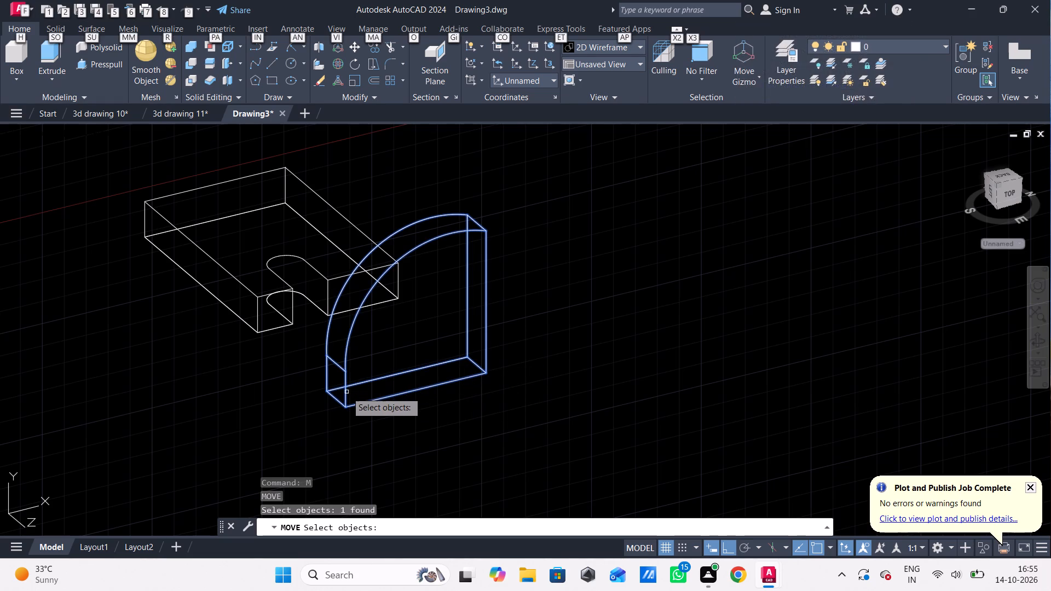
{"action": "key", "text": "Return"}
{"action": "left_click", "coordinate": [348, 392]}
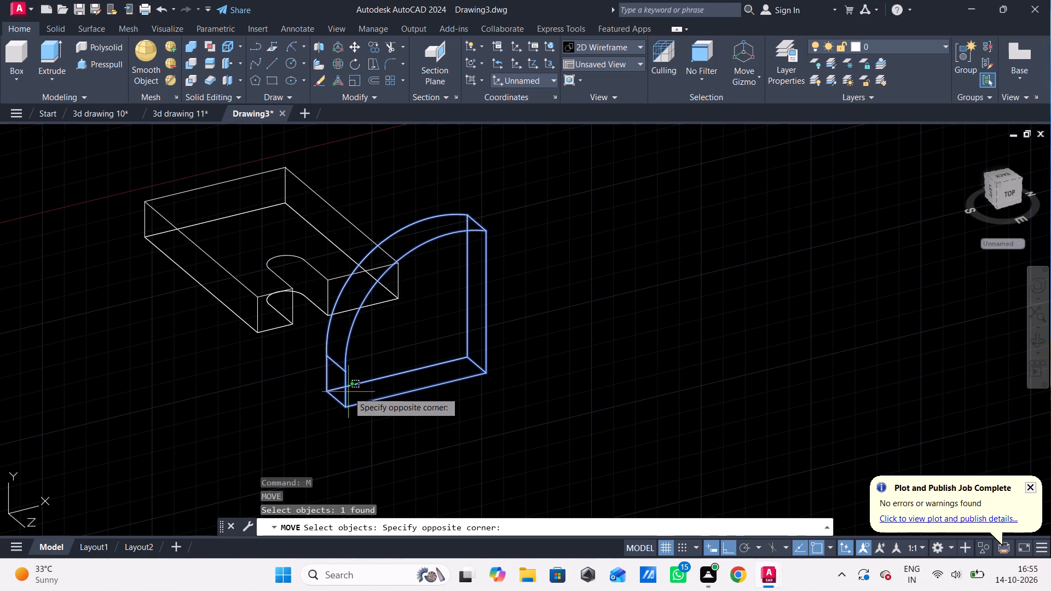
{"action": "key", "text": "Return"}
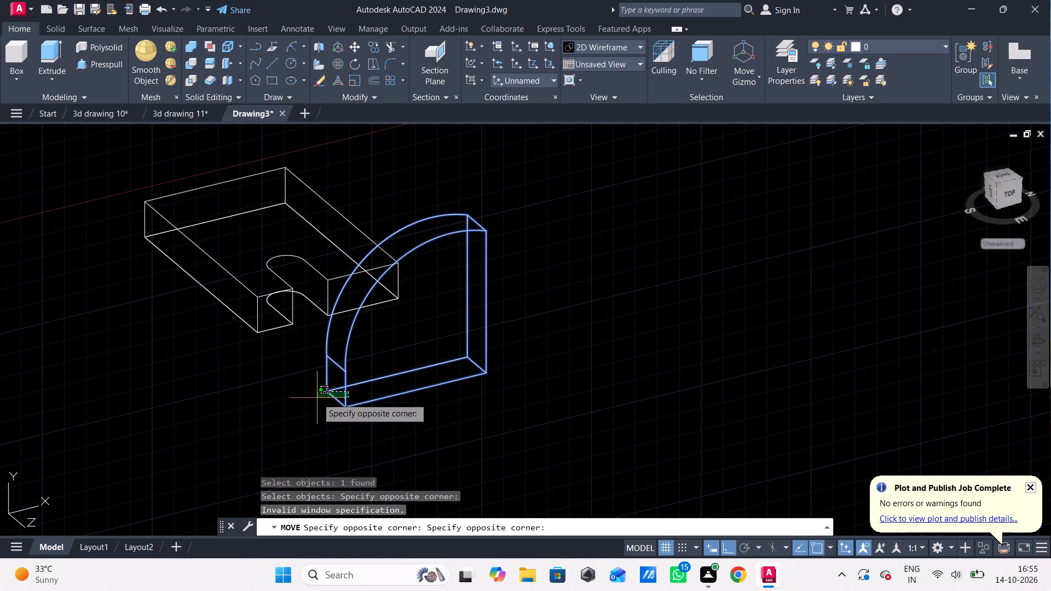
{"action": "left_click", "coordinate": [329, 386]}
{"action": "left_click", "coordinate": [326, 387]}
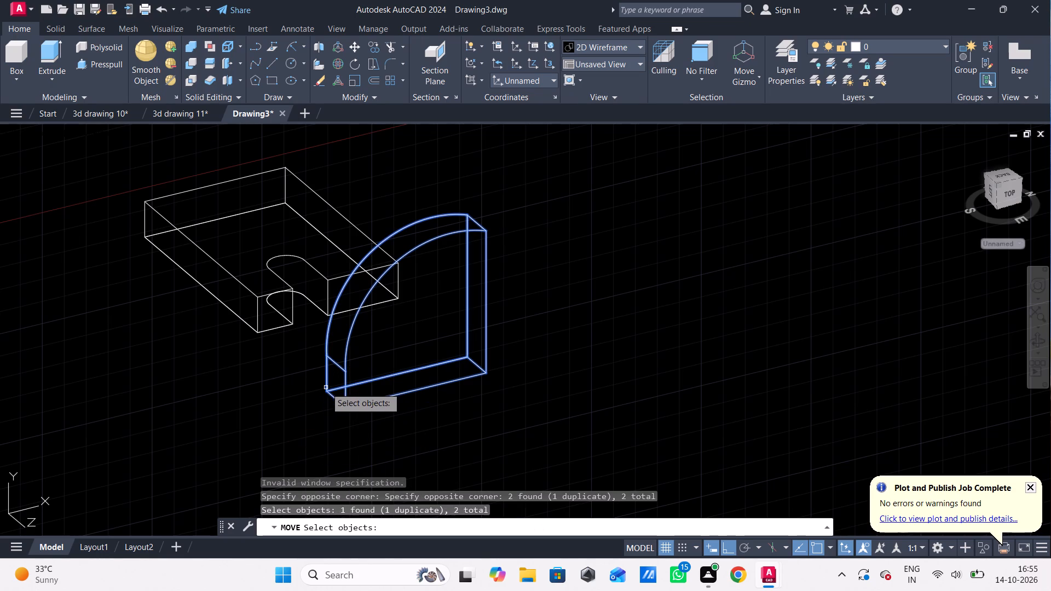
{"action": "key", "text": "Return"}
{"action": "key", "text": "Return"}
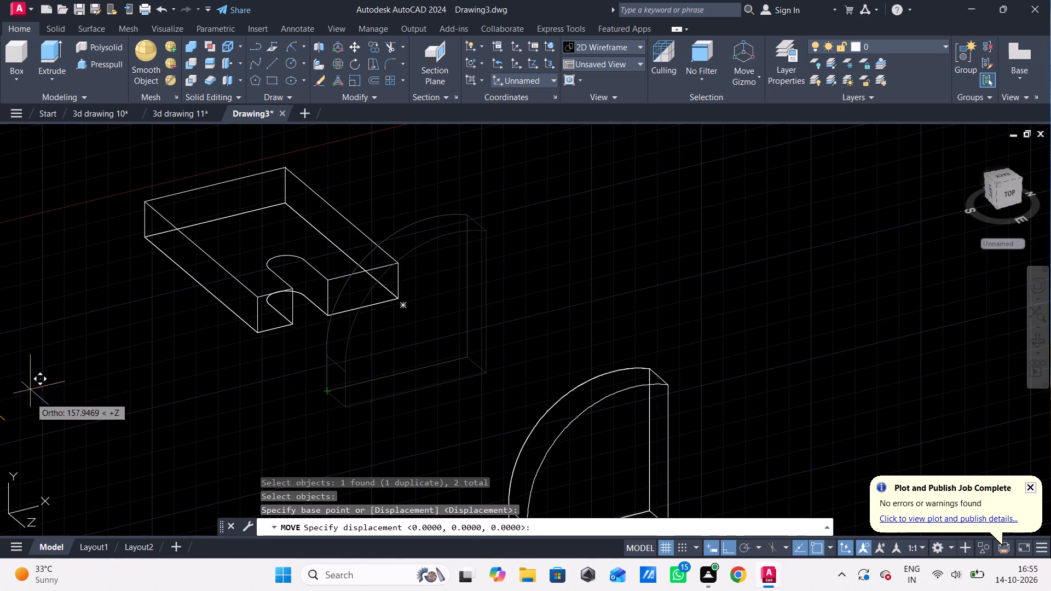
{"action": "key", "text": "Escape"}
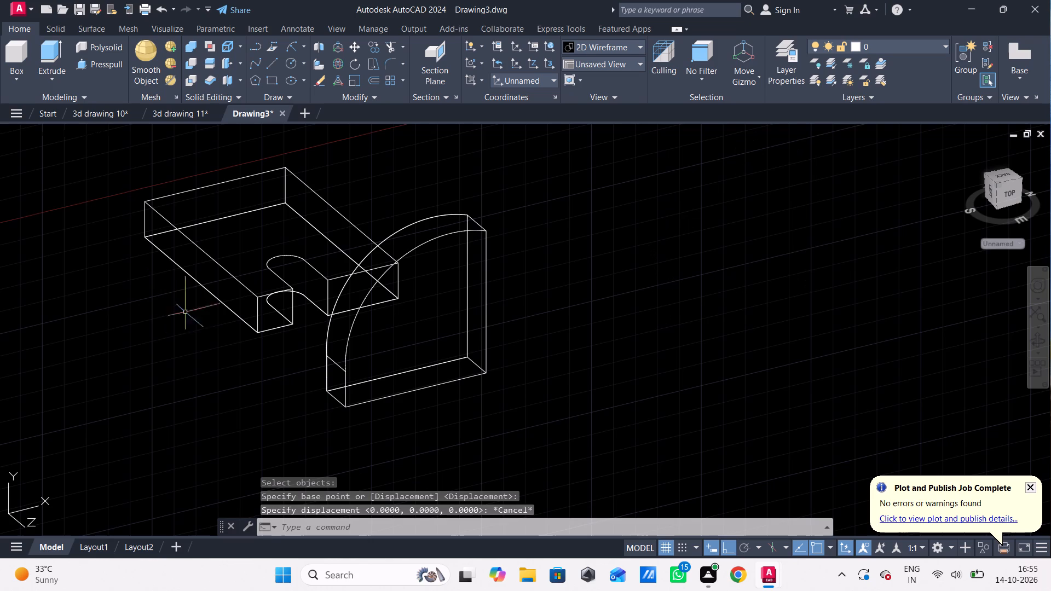
Move the upright solid and its profile from their lower rear corner endpoint onto the plate's matching bottom corner at the end opposite the slot.
{"action": "left_click", "coordinate": [478, 285]}
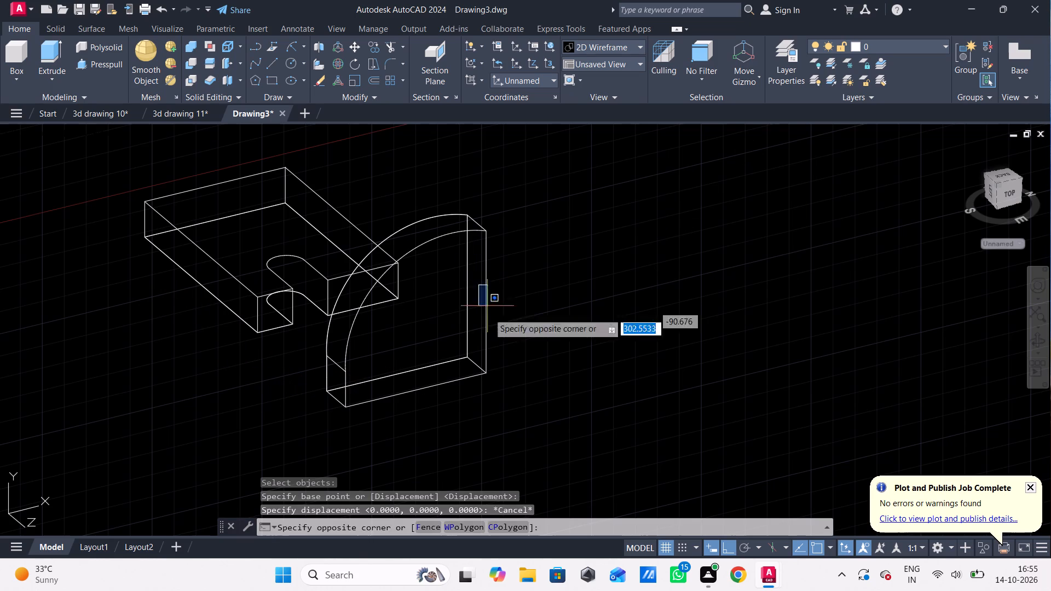
{"action": "left_click", "coordinate": [407, 391]}
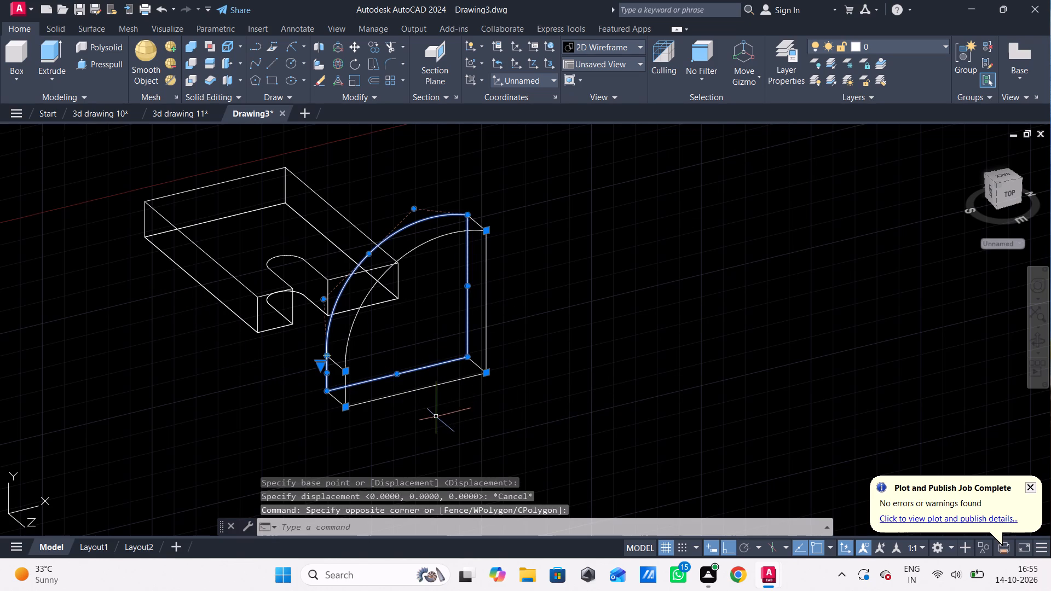
{"action": "left_click", "coordinate": [489, 327]}
{"action": "left_click", "coordinate": [449, 402]}
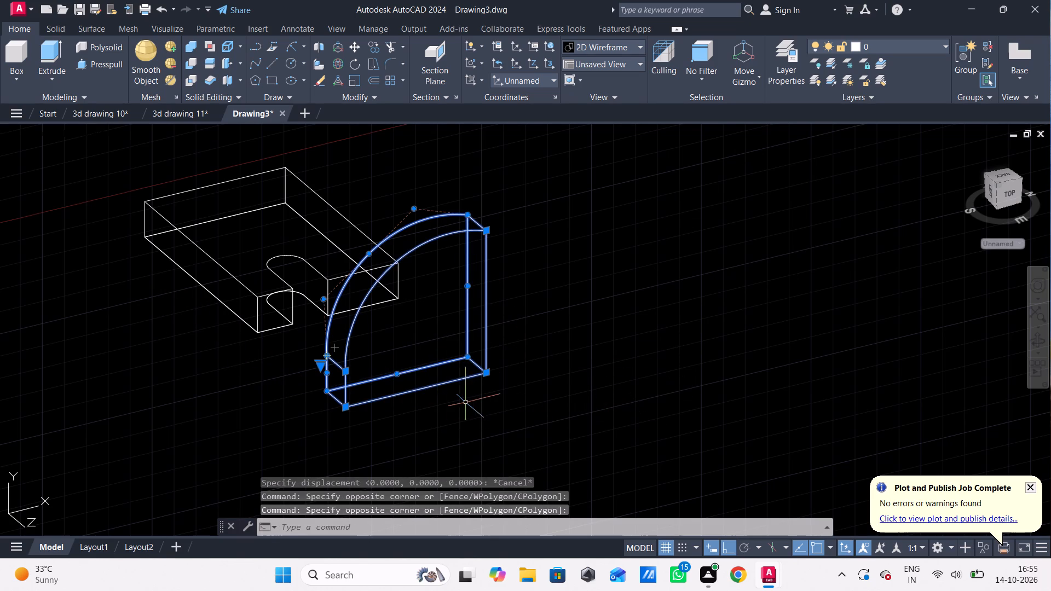
{"action": "key", "text": "m"}
{"action": "key", "text": "space"}
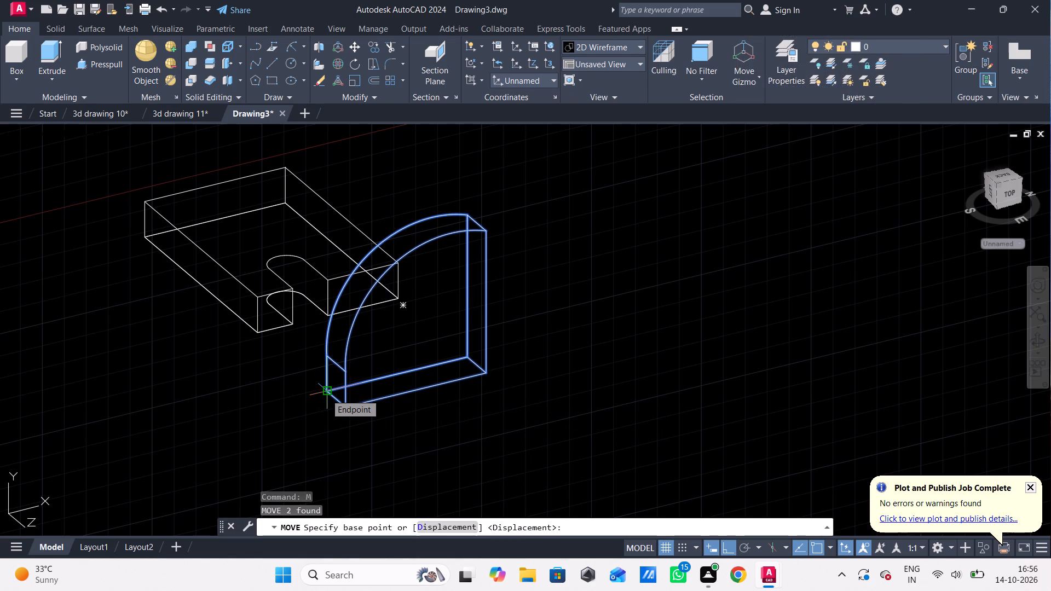
{"action": "left_click", "coordinate": [326, 394]}
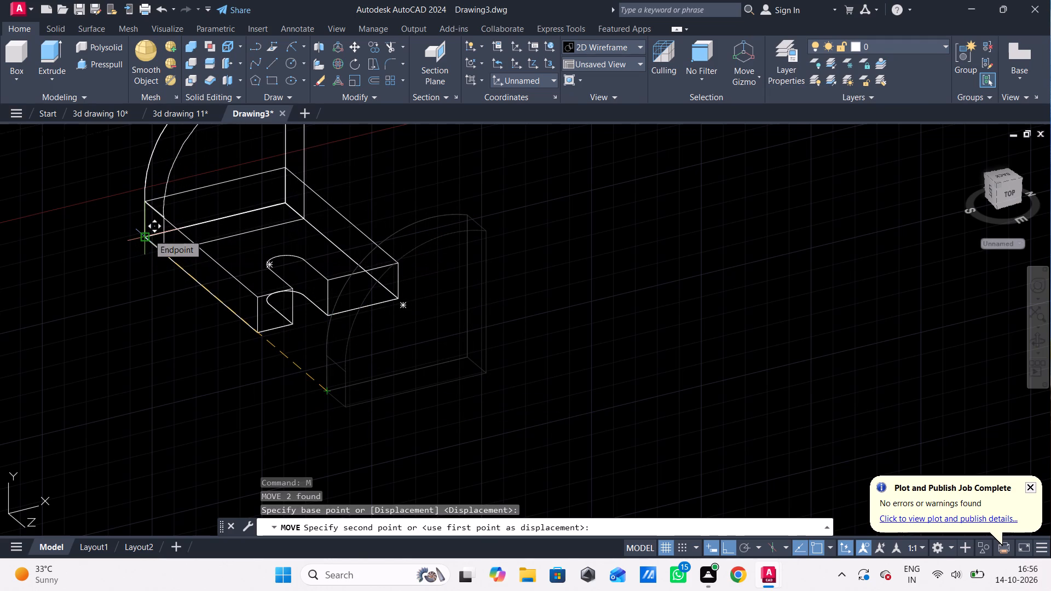
{"action": "left_click", "coordinate": [148, 234]}
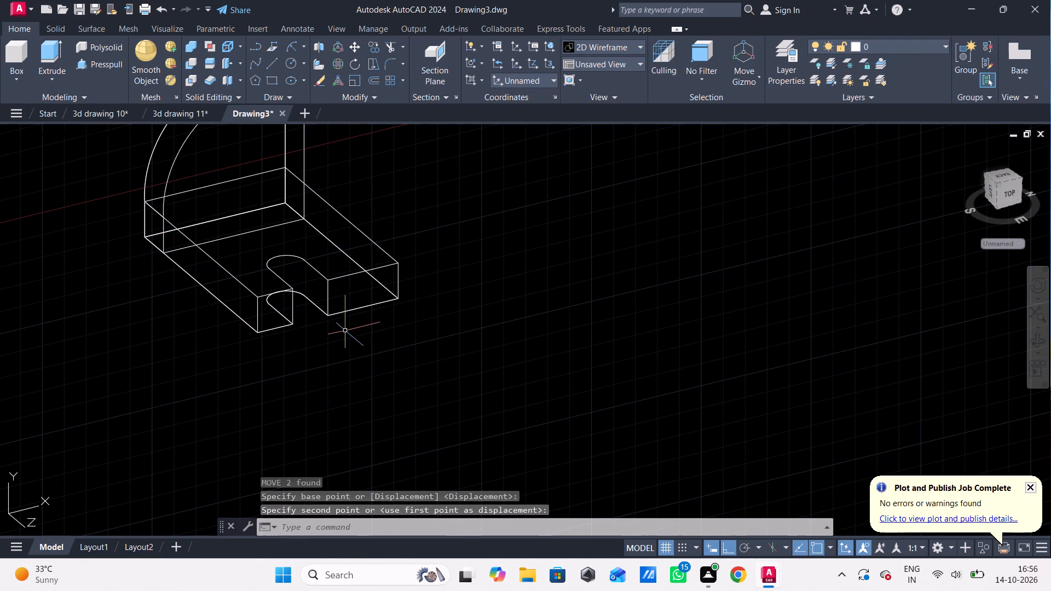
Set the viewport's visual style to Shades of Gray.
{"action": "left_click", "coordinate": [112, 129]}
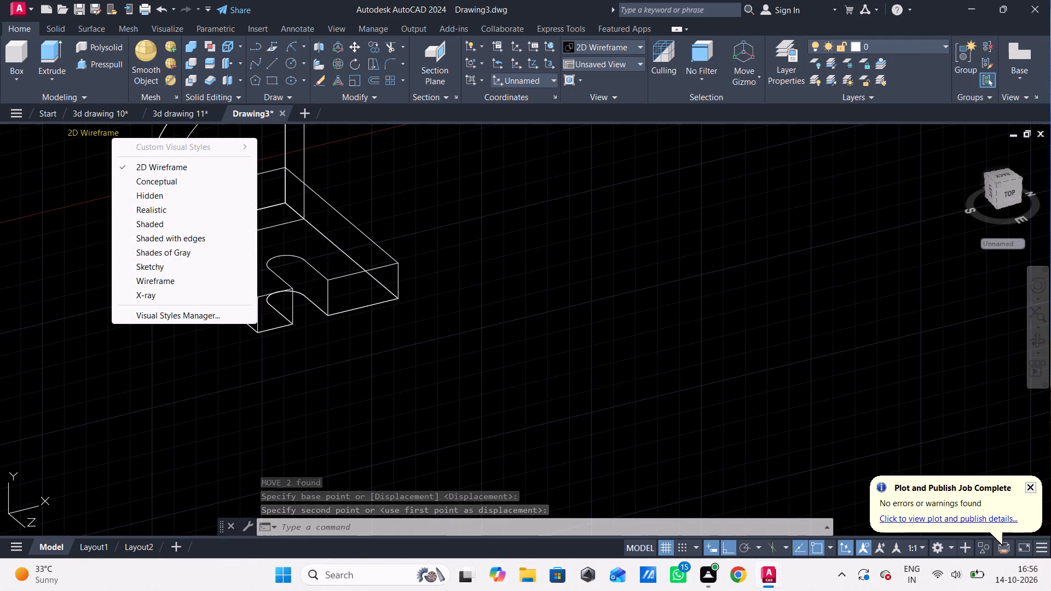
{"action": "left_click", "coordinate": [161, 246]}
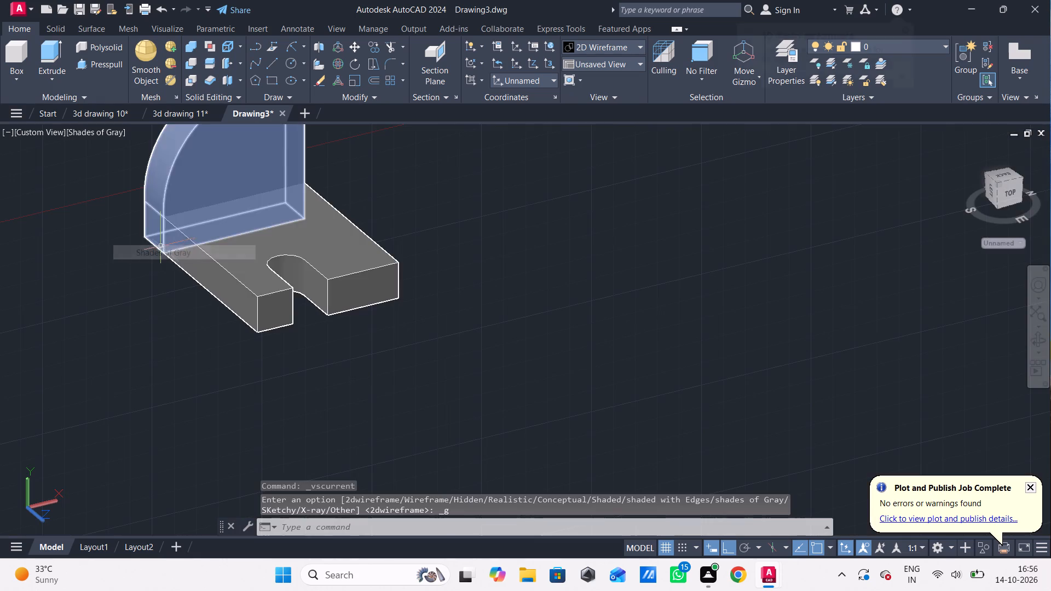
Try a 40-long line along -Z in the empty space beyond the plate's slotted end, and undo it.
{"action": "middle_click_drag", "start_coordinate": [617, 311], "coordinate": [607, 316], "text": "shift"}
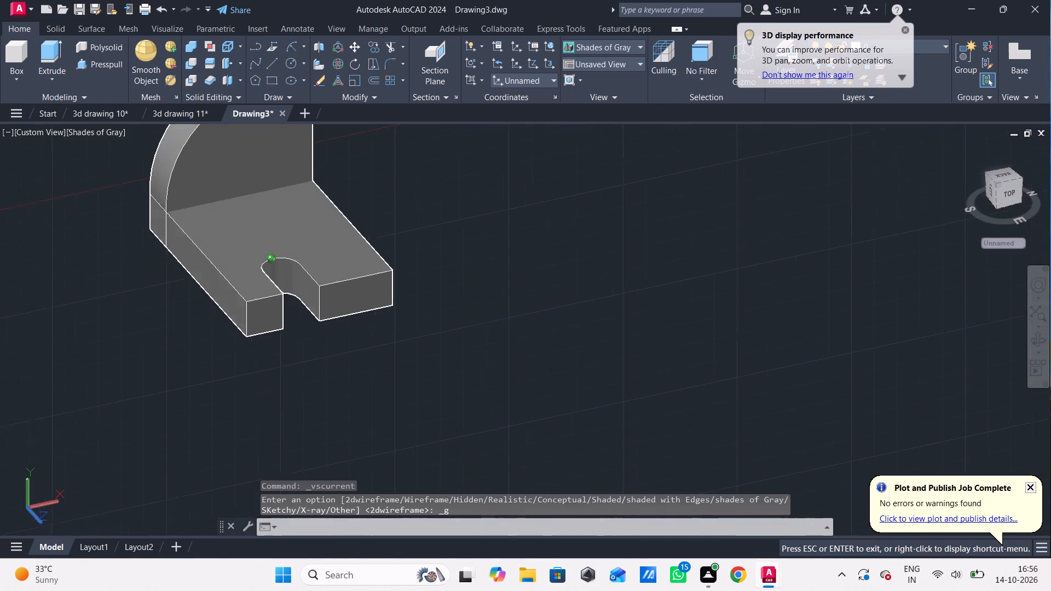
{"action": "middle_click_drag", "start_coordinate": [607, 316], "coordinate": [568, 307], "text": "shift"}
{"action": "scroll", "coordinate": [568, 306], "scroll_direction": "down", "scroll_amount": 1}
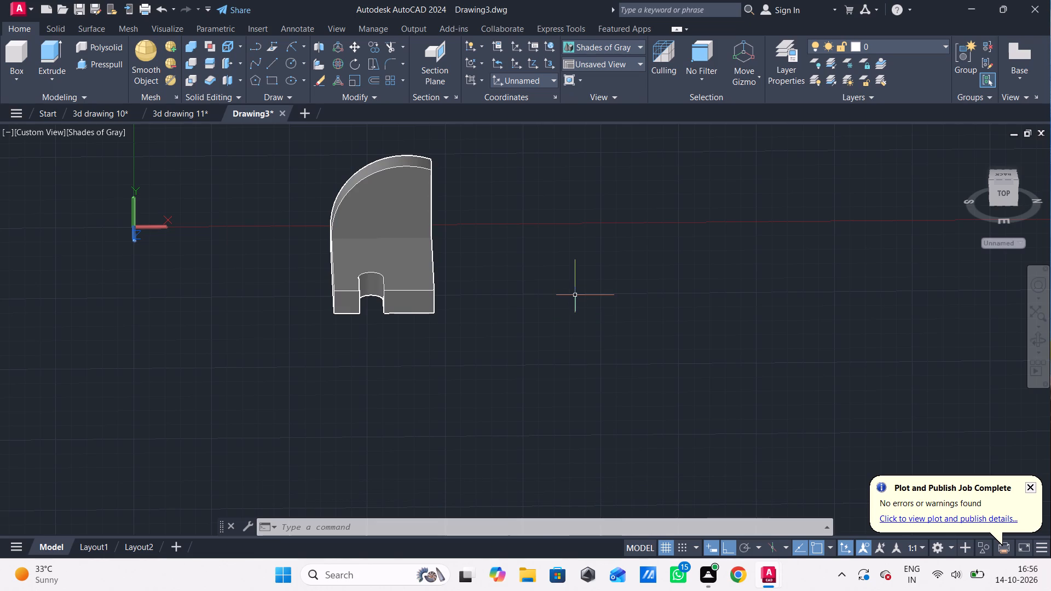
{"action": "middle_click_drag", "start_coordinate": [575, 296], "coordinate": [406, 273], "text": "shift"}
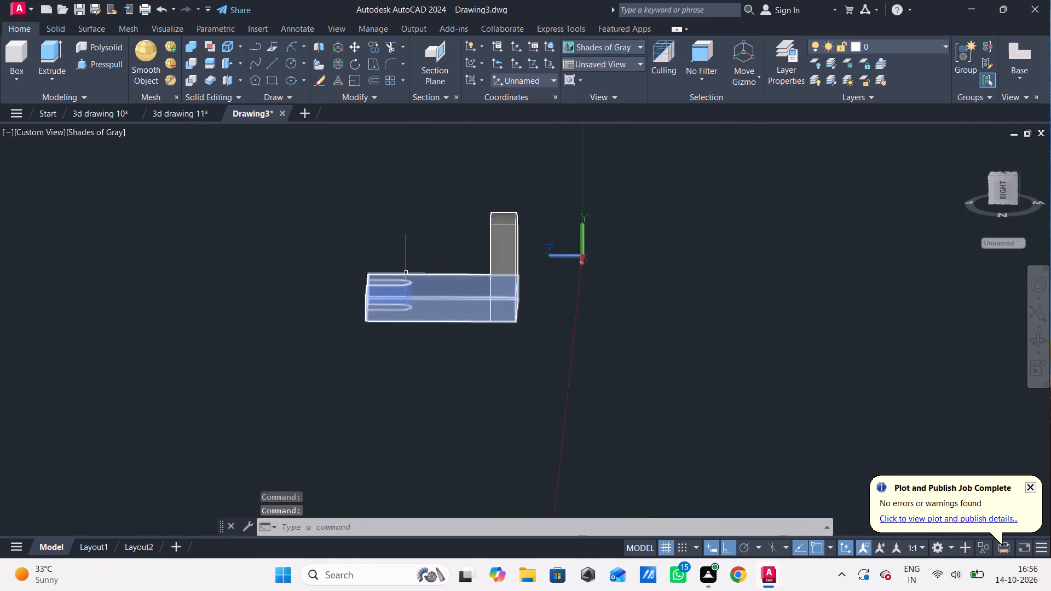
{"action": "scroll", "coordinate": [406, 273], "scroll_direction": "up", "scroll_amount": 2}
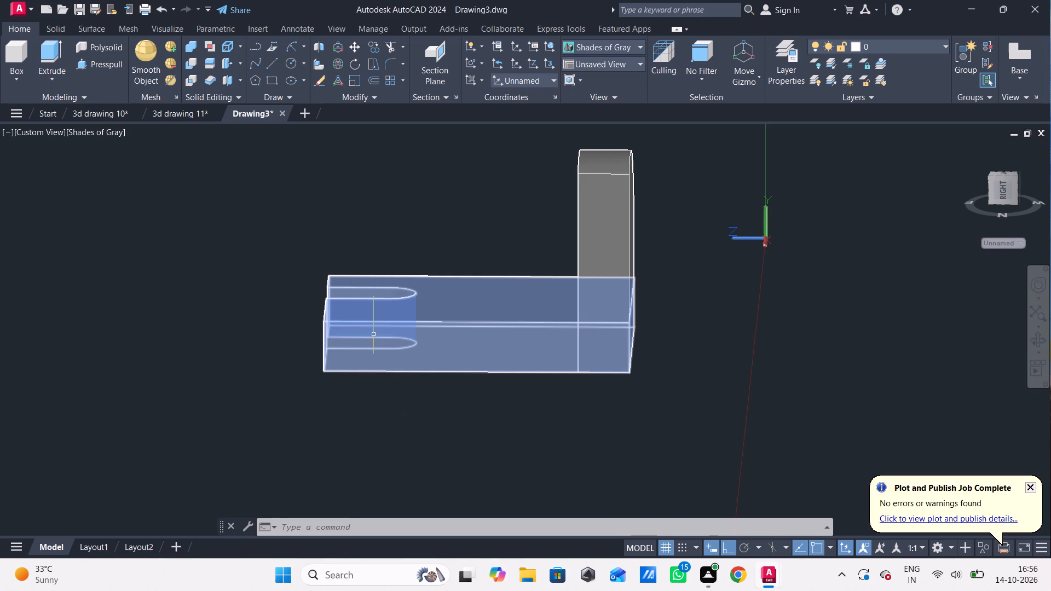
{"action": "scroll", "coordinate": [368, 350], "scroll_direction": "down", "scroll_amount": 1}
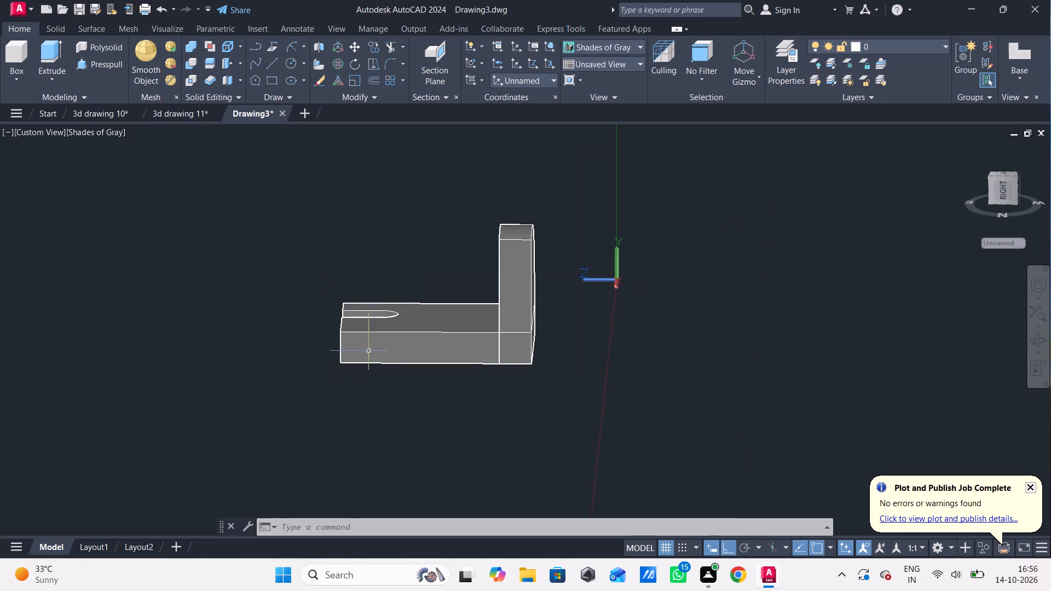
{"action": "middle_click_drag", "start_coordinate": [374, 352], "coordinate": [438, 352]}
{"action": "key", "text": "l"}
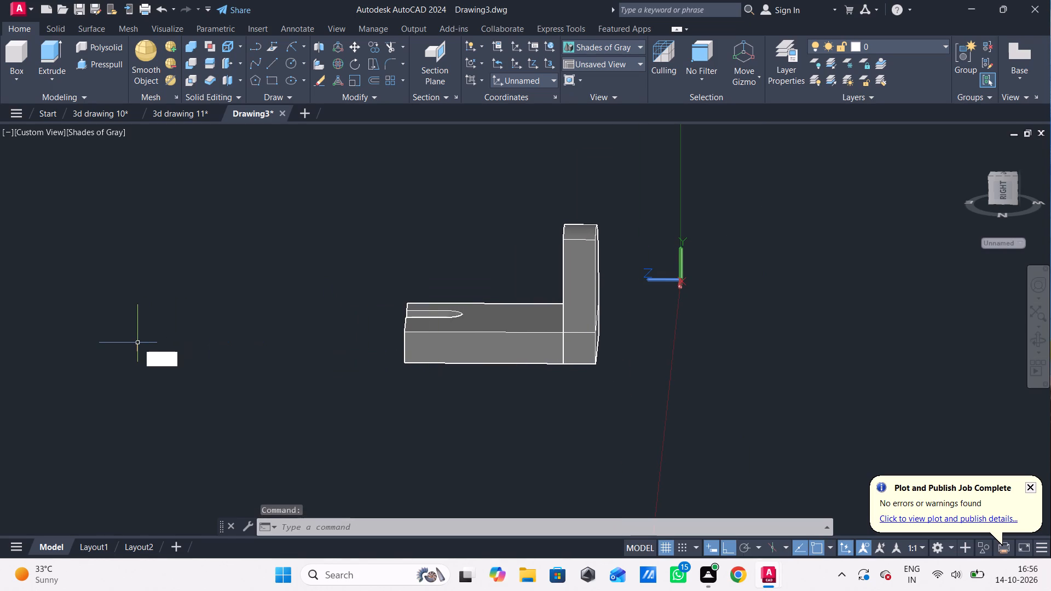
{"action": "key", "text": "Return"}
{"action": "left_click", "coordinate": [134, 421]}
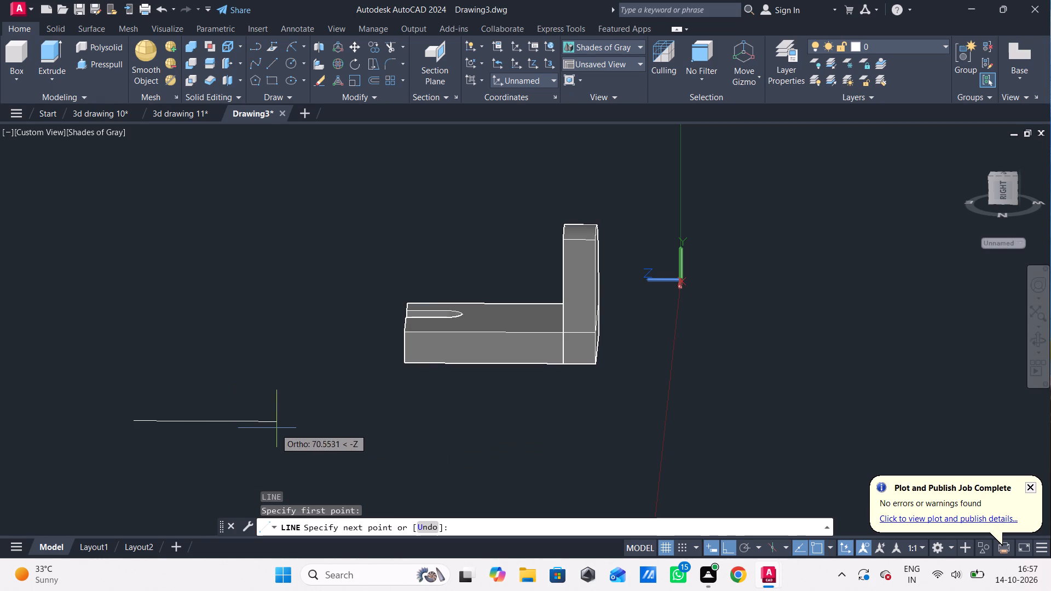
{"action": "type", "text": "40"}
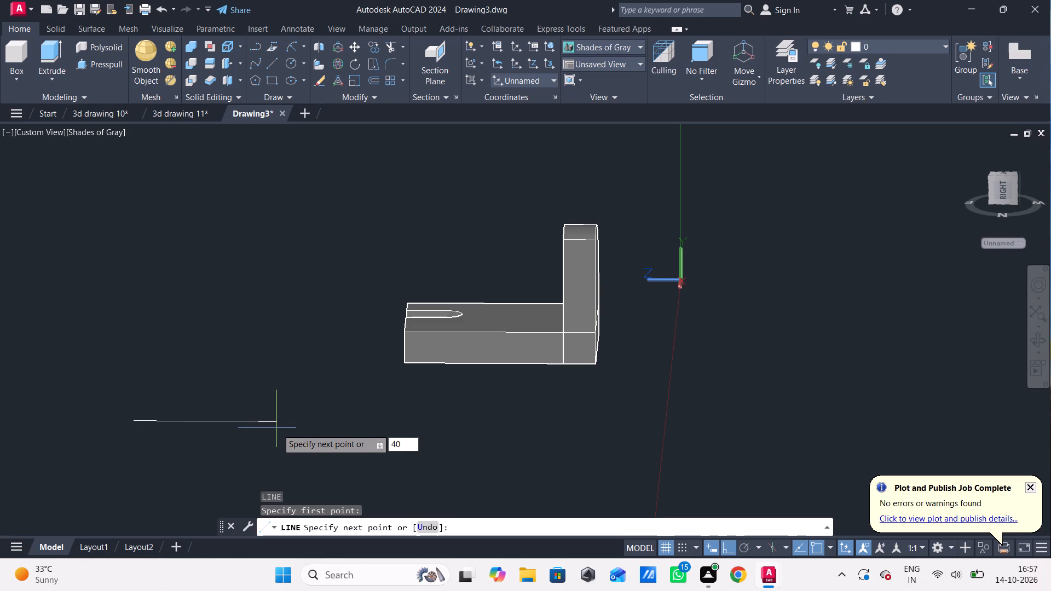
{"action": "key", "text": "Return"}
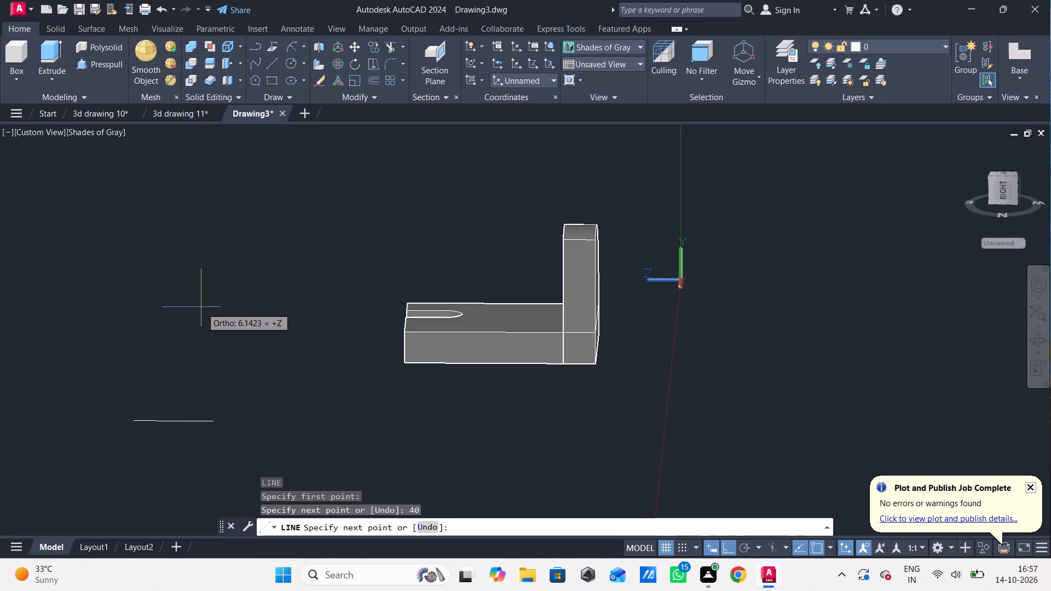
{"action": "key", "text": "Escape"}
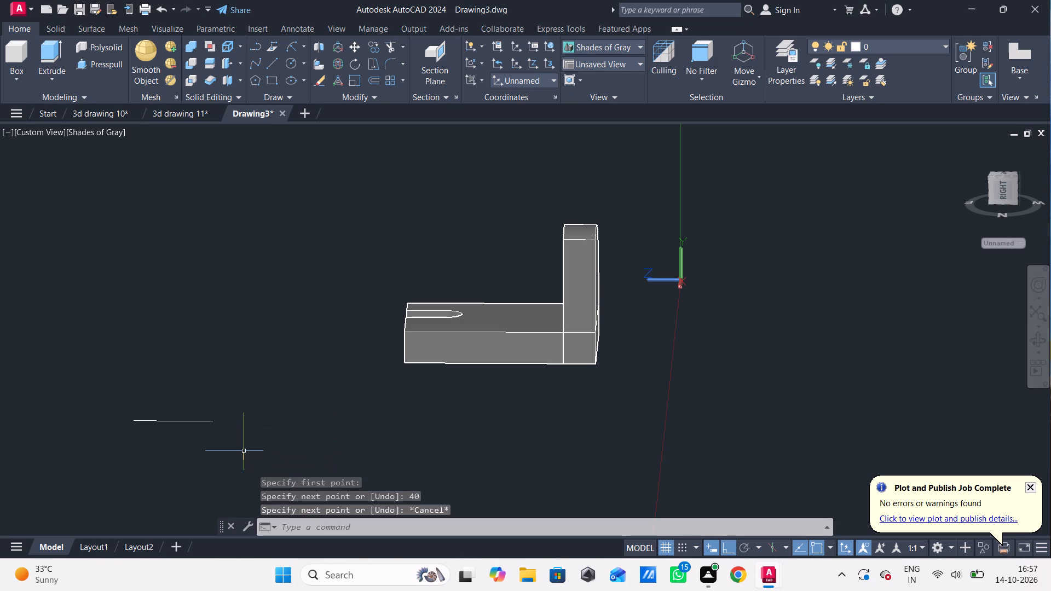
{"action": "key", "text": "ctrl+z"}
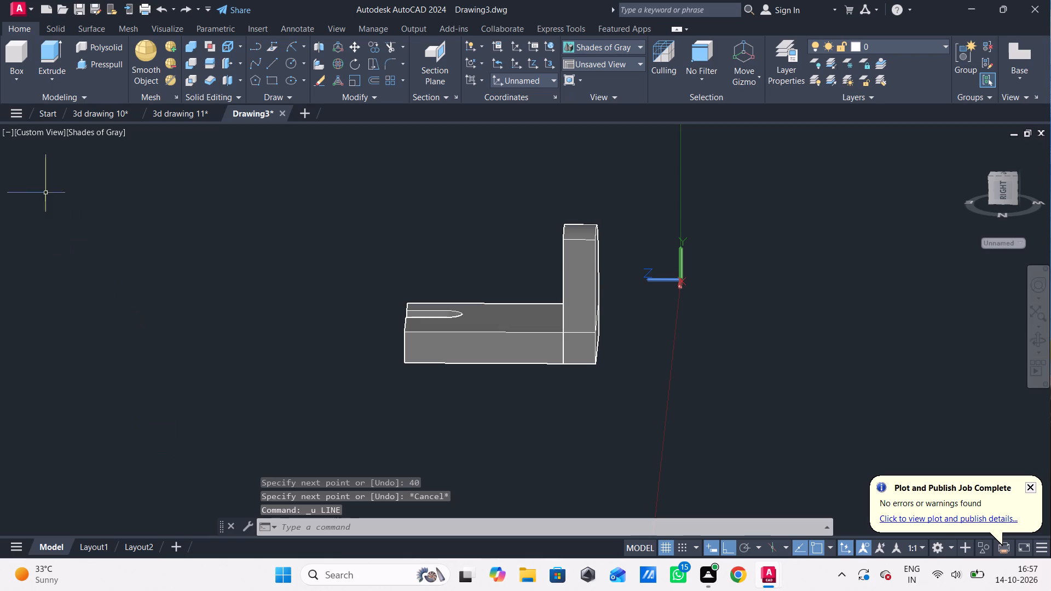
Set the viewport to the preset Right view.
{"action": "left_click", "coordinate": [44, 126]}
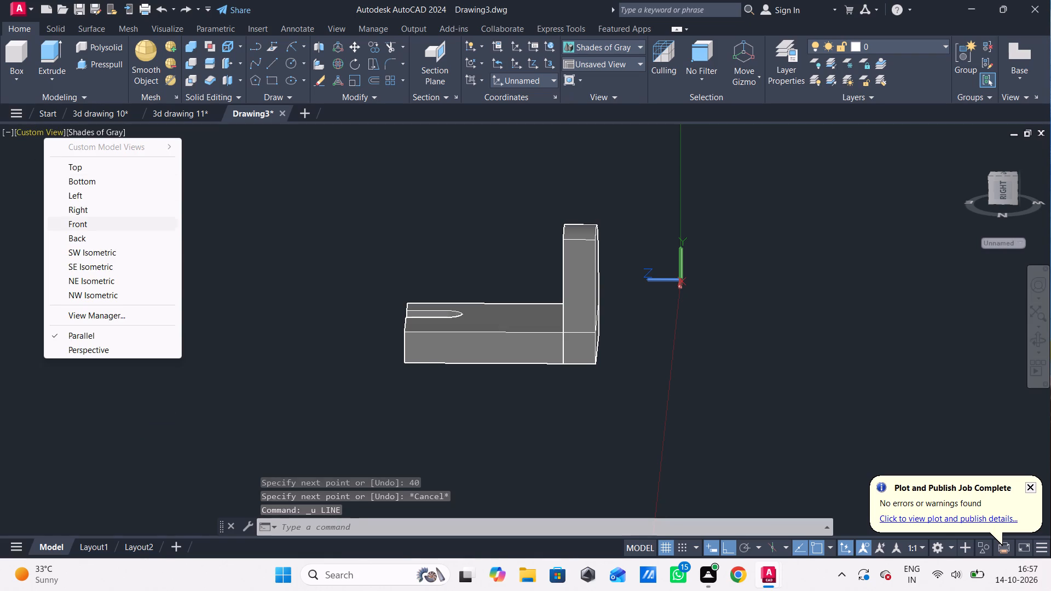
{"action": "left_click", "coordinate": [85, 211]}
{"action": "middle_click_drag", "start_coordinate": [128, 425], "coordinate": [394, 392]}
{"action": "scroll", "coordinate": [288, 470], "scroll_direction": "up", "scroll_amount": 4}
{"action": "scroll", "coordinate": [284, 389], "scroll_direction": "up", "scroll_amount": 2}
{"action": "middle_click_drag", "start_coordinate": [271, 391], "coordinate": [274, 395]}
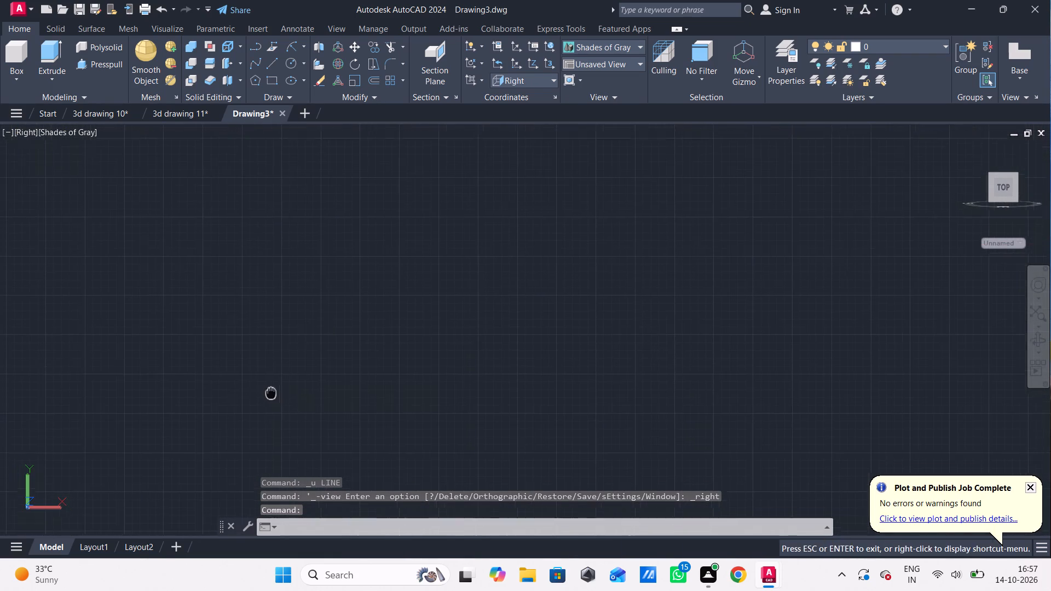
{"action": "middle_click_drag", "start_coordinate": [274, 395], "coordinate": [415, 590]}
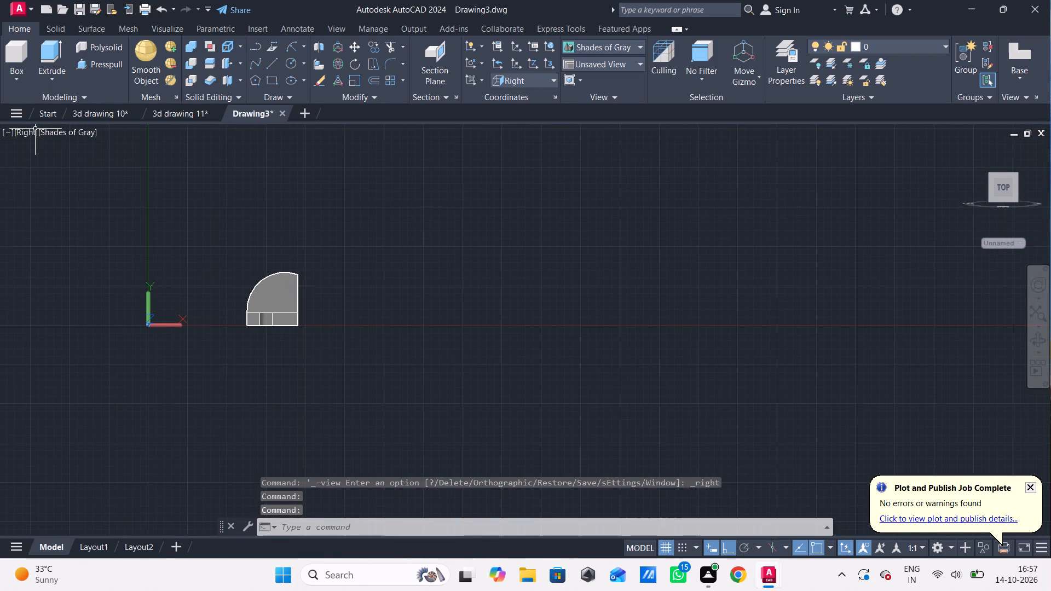
Set the viewport to the preset Back view, facing the bracket's L-shaped side with free drawing space beside the plate's slotted end.
{"action": "left_click", "coordinate": [32, 131]}
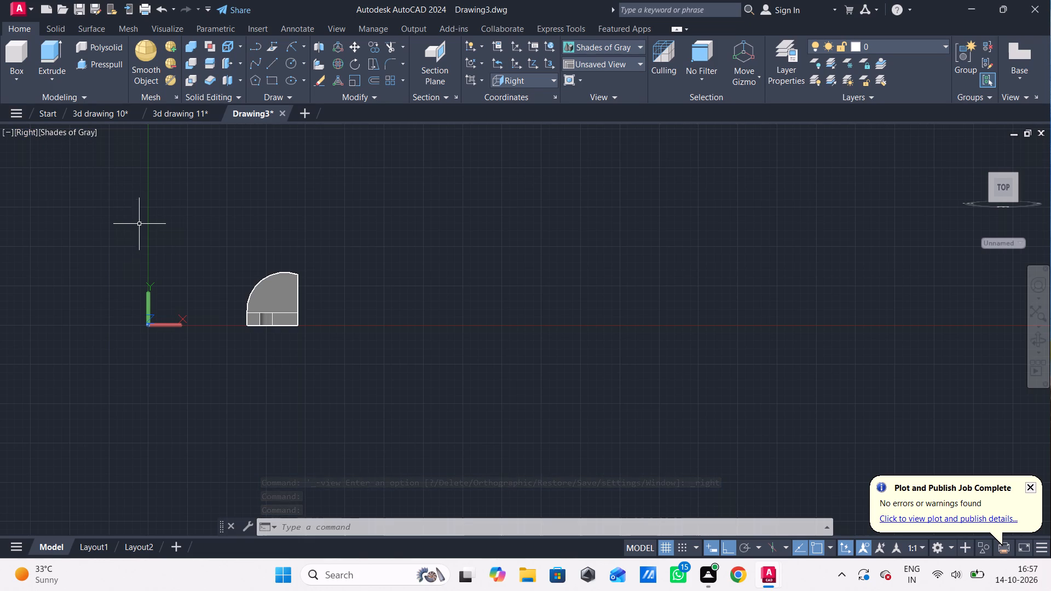
{"action": "left_click", "coordinate": [20, 129]}
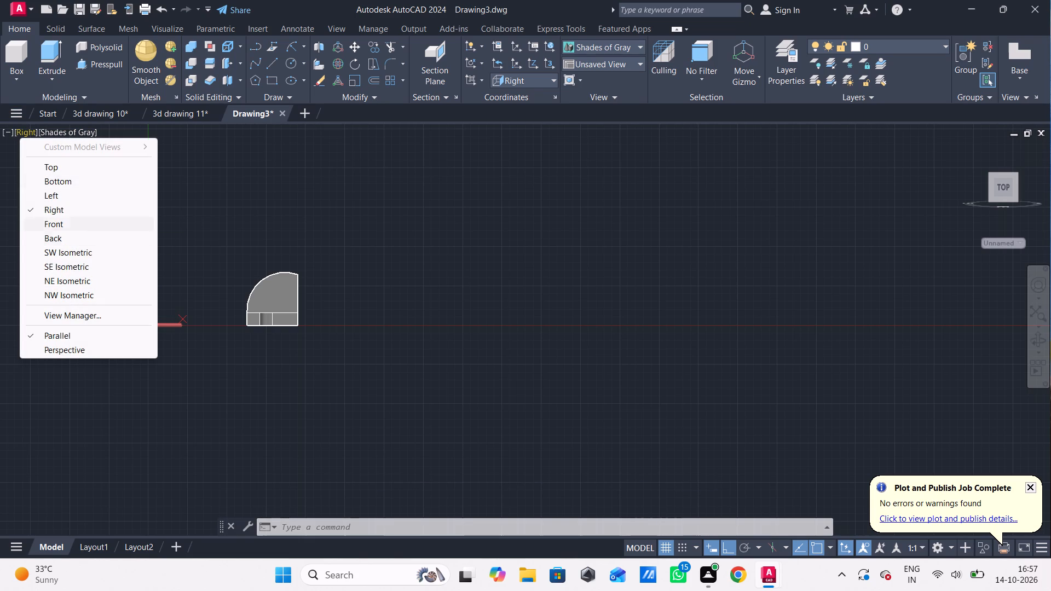
{"action": "left_click", "coordinate": [61, 235]}
{"action": "scroll", "coordinate": [230, 369], "scroll_direction": "up", "scroll_amount": 3}
{"action": "scroll", "coordinate": [285, 381], "scroll_direction": "up", "scroll_amount": 1}
{"action": "scroll", "coordinate": [298, 366], "scroll_direction": "down", "scroll_amount": 1}
{"action": "scroll", "coordinate": [308, 360], "scroll_direction": "up", "scroll_amount": 2}
{"action": "middle_click_drag", "start_coordinate": [313, 344], "coordinate": [340, 175]}
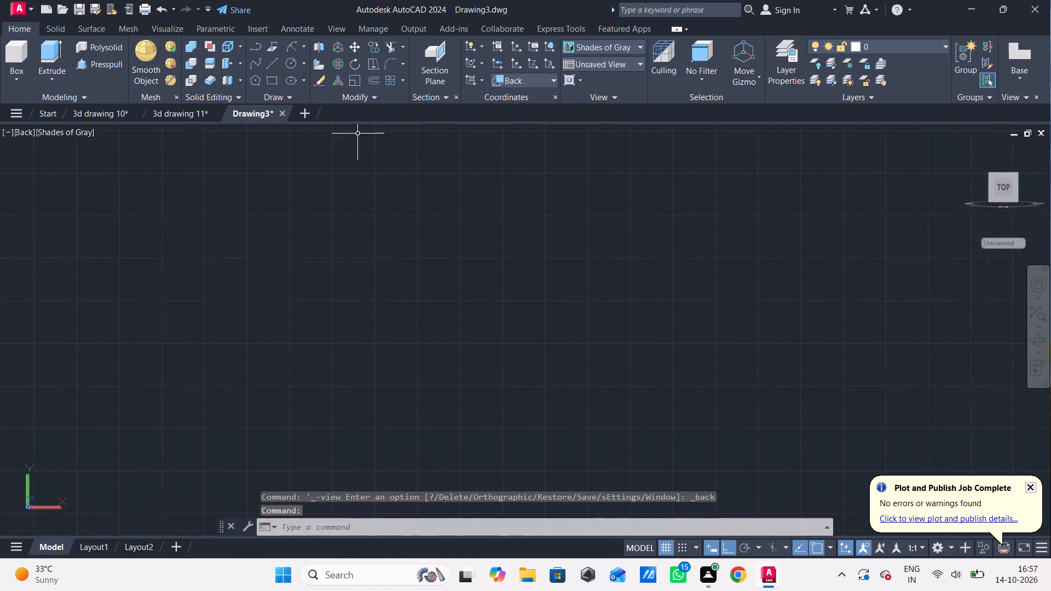
{"action": "middle_click_drag", "start_coordinate": [423, 314], "coordinate": [425, 209]}
{"action": "middle_click_drag", "start_coordinate": [443, 308], "coordinate": [446, 253]}
{"action": "scroll", "coordinate": [446, 265], "scroll_direction": "down", "scroll_amount": 3}
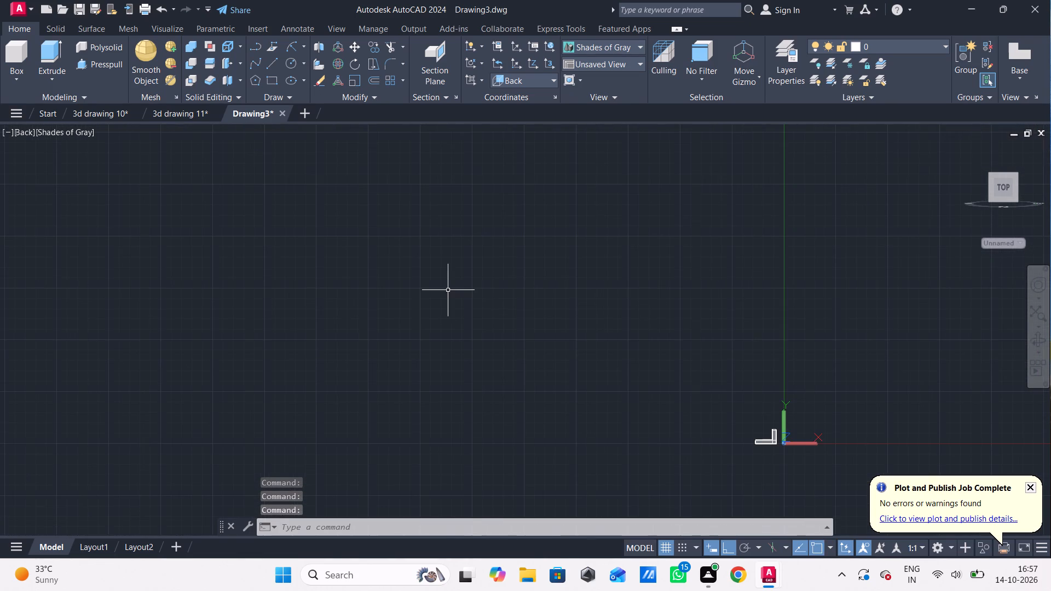
{"action": "middle_click_drag", "start_coordinate": [640, 394], "coordinate": [49, 155]}
{"action": "scroll", "coordinate": [76, 212], "scroll_direction": "up", "scroll_amount": 4}
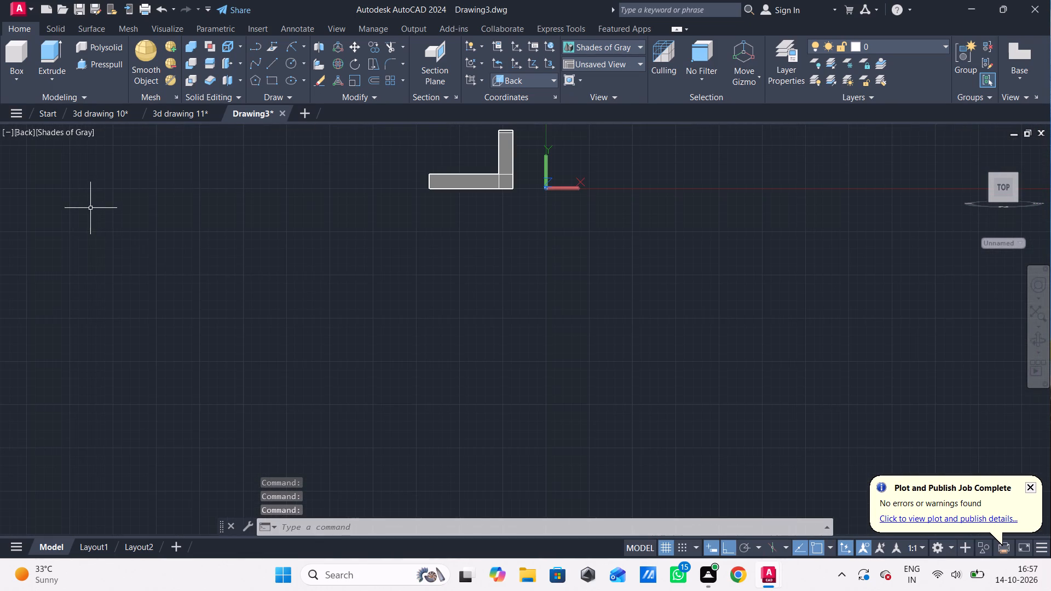
{"action": "middle_click_drag", "start_coordinate": [526, 283], "coordinate": [524, 405]}
{"action": "scroll", "coordinate": [512, 390], "scroll_direction": "up", "scroll_amount": 2}
{"action": "middle_click_drag", "start_coordinate": [512, 378], "coordinate": [527, 461]}
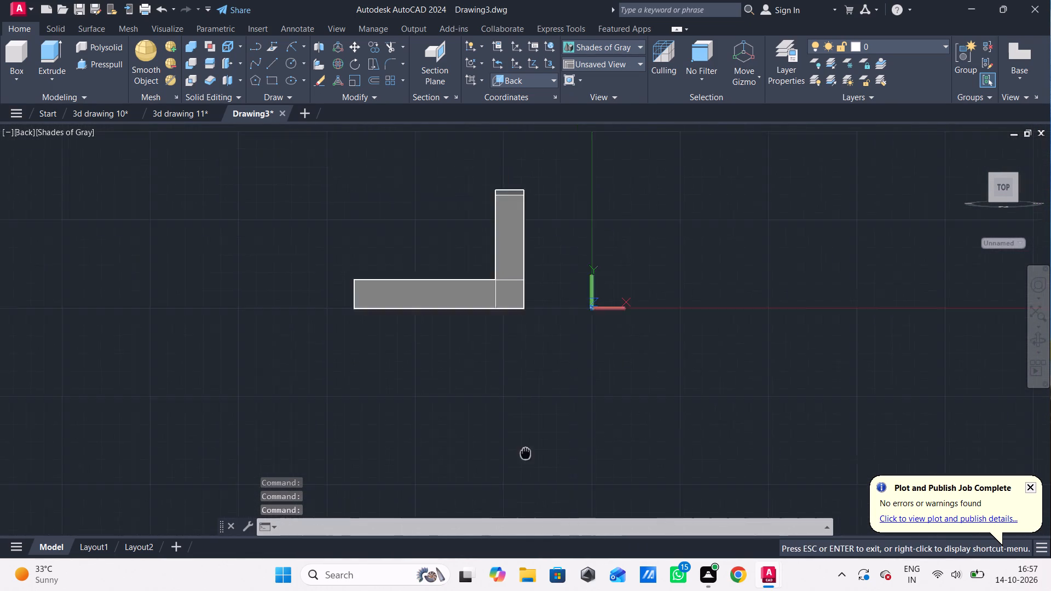
{"action": "middle_click_drag", "start_coordinate": [527, 461], "coordinate": [526, 524]}
{"action": "scroll", "coordinate": [526, 524], "scroll_direction": "up", "scroll_amount": 1}
{"action": "middle_click_drag", "start_coordinate": [518, 460], "coordinate": [707, 432]}
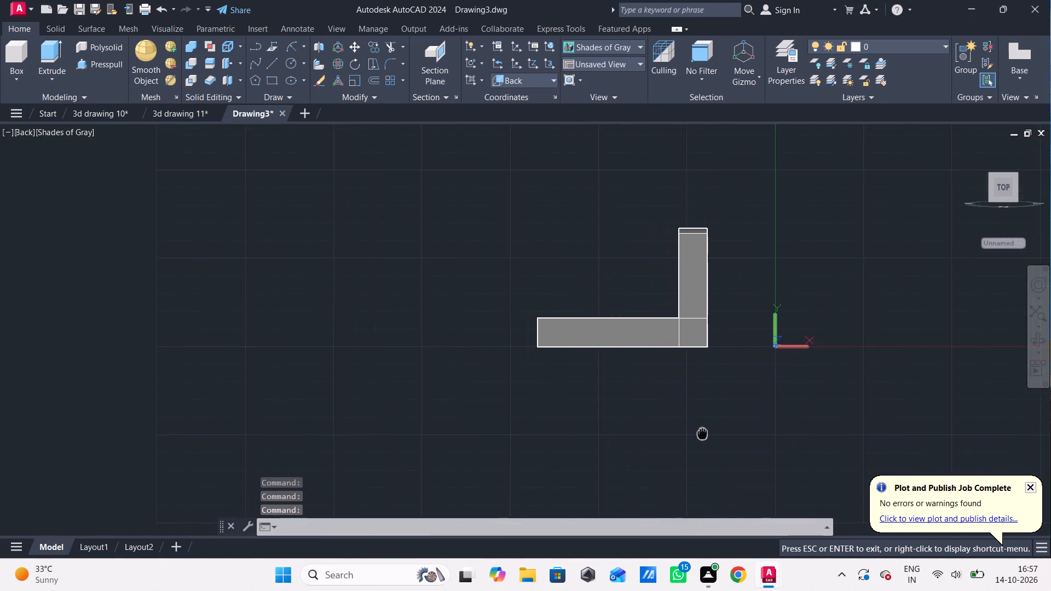
{"action": "middle_click_drag", "start_coordinate": [707, 432], "coordinate": [730, 431]}
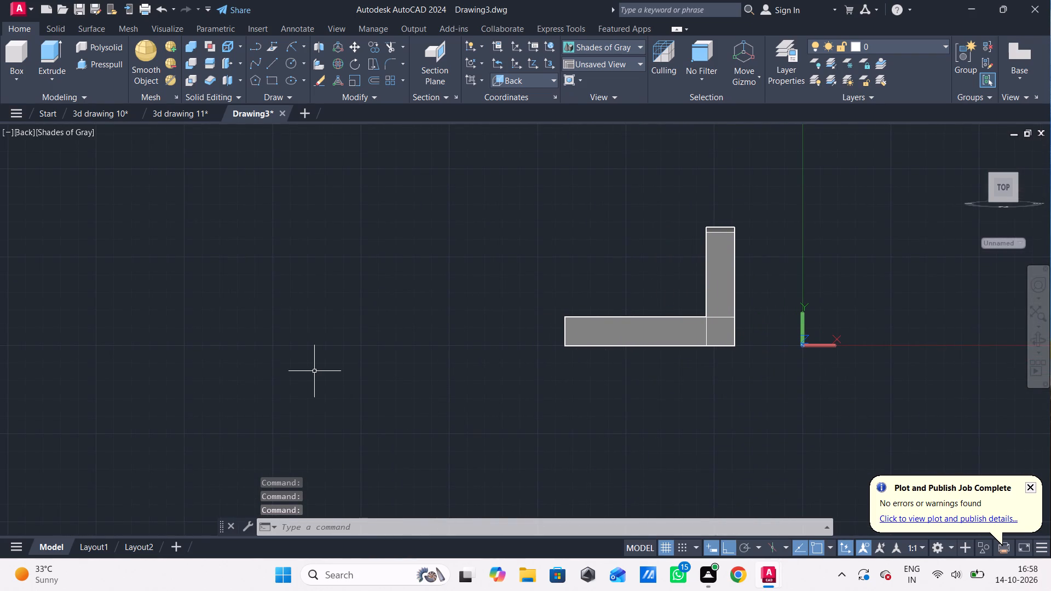
Draw a 40-long horizontal line in the empty space beyond the plate's slotted end, continued by a 28-long vertical line upward from its plate-side end.
{"action": "key", "text": "l"}
{"action": "key", "text": "Return"}
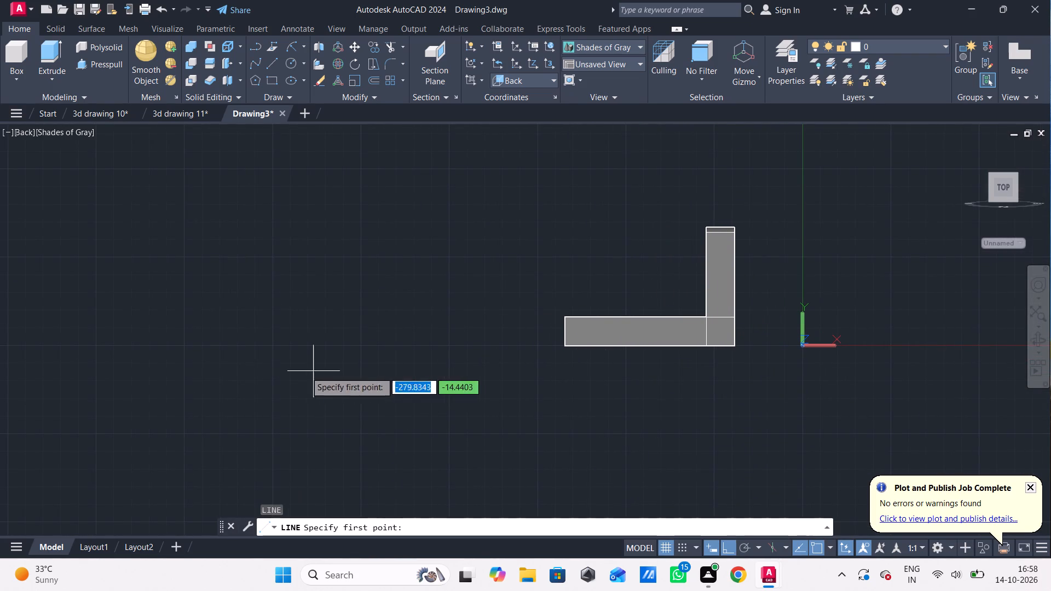
{"action": "left_click", "coordinate": [206, 355]}
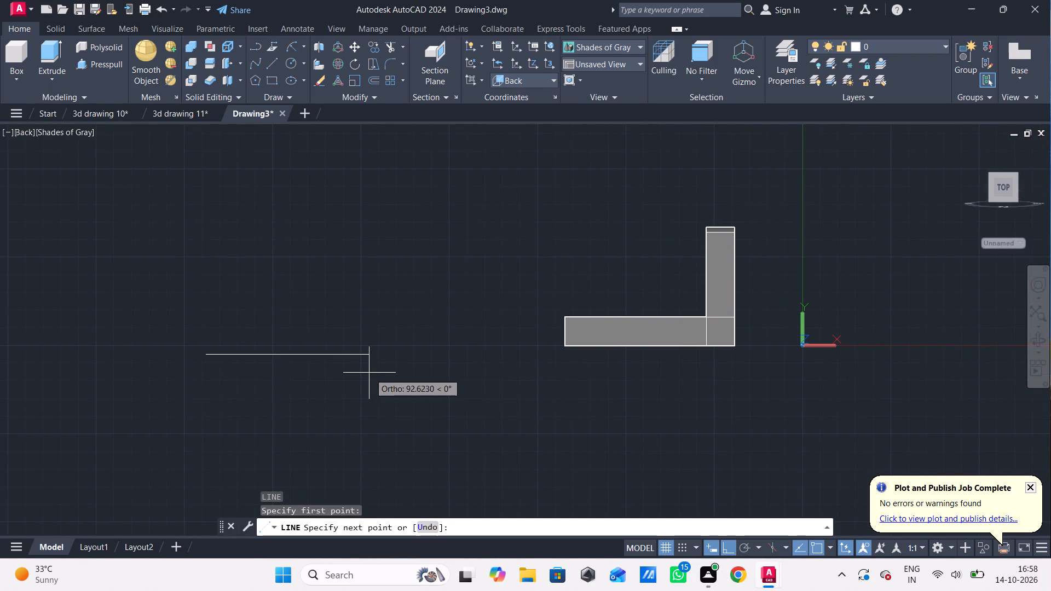
{"action": "type", "text": "40"}
{"action": "key", "text": "Return"}
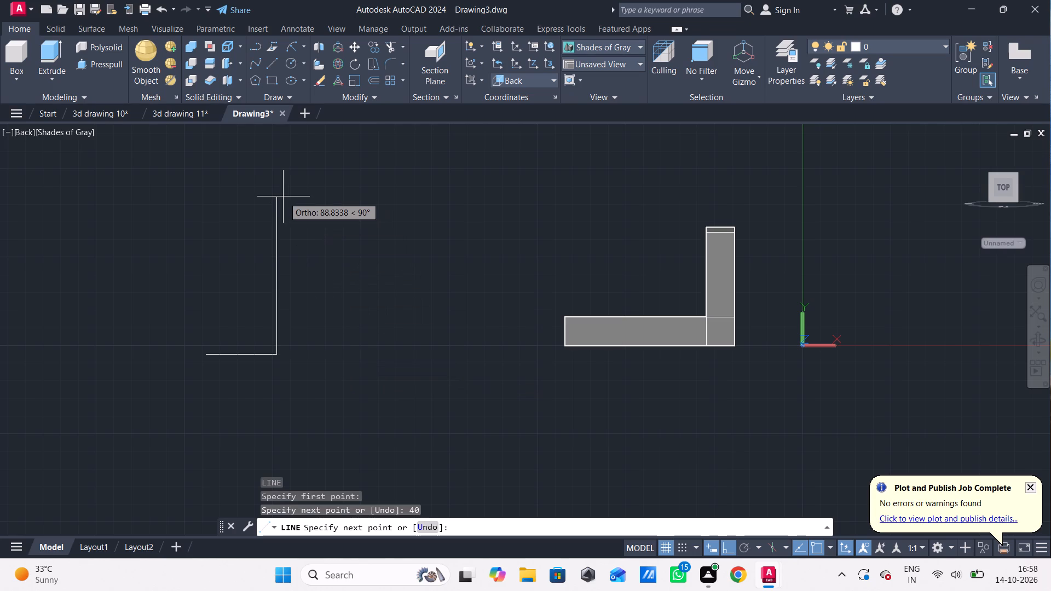
{"action": "type", "text": "28"}
{"action": "key", "text": "Return"}
{"action": "key", "text": "period"}
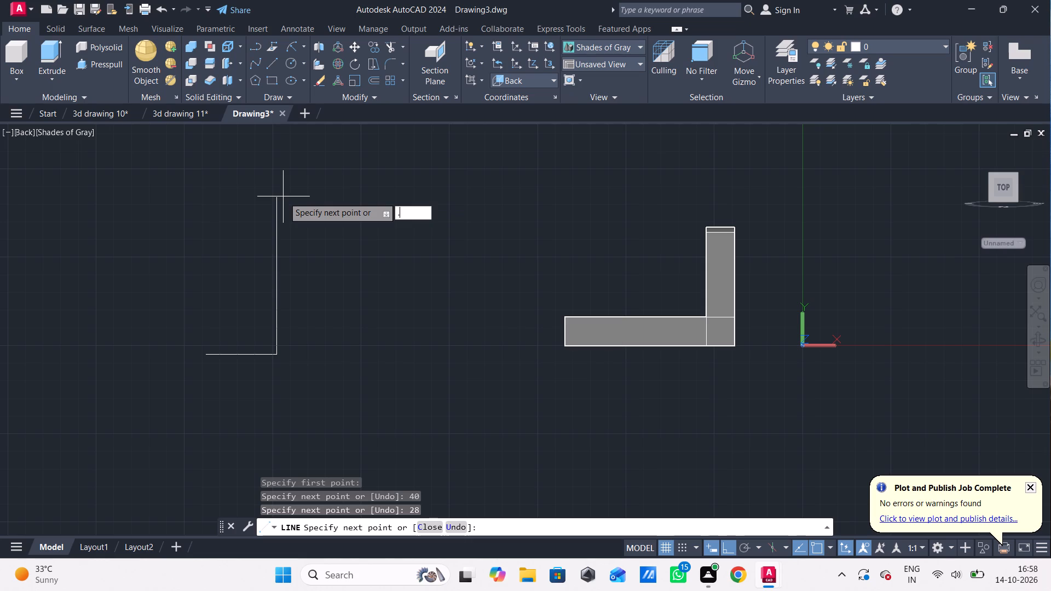
{"action": "key", "text": "Escape"}
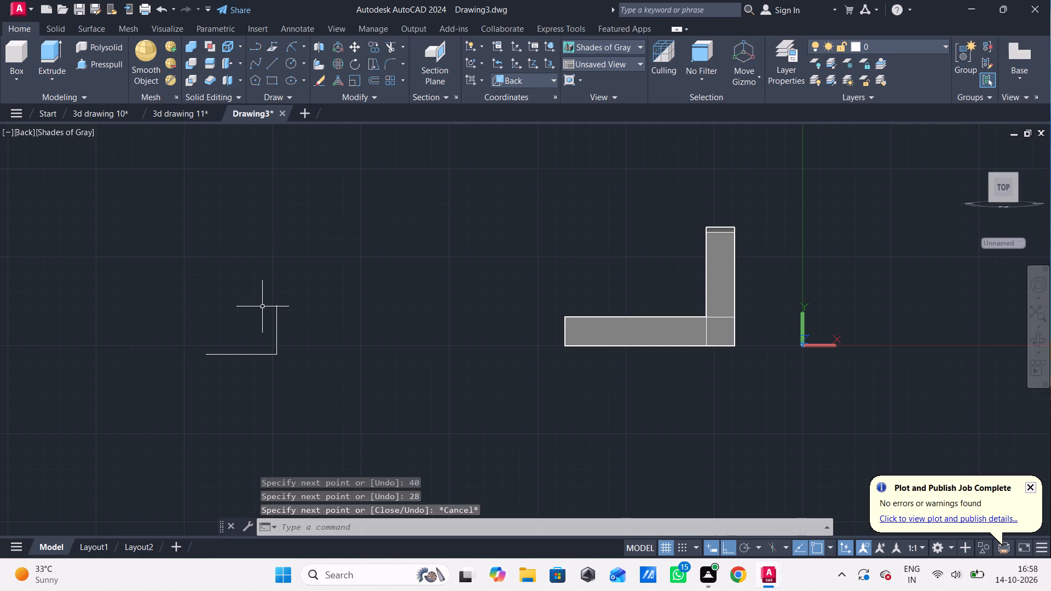
Start a new line from the upper endpoint of the 28-long vertical line.
{"action": "key", "text": "l"}
{"action": "key", "text": "Return"}
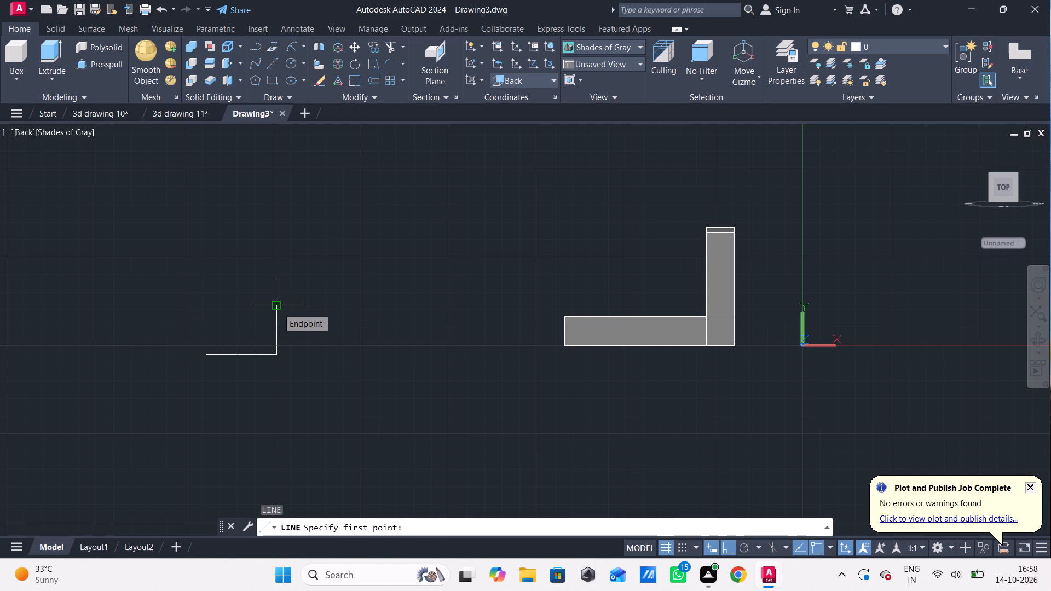
{"action": "left_click", "coordinate": [278, 308]}
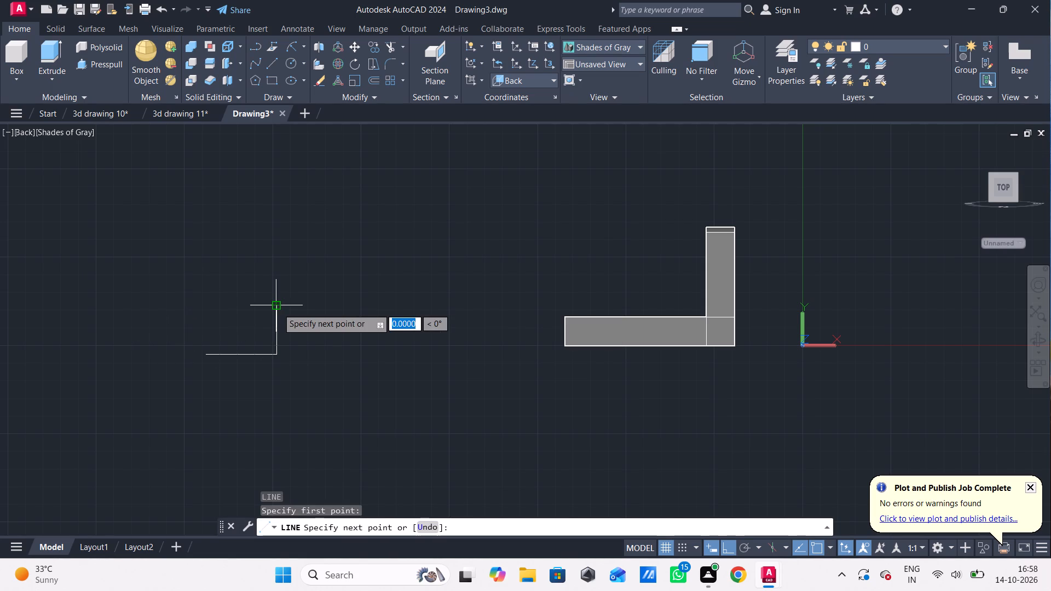
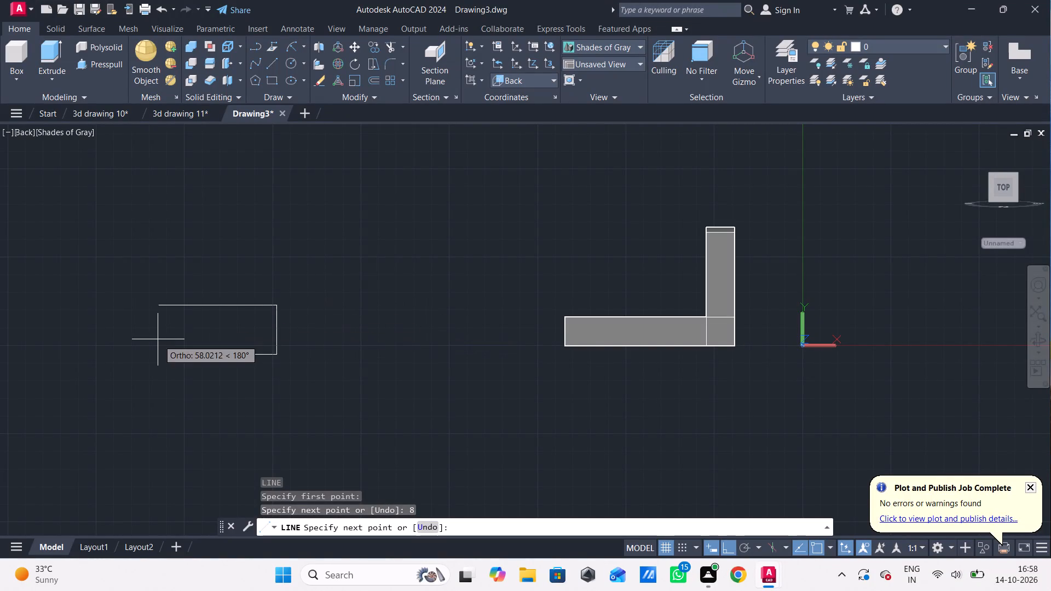
Draw a 28-long vertical line upward from the free end of the 40-long base line, continued by an 8-long horizontal line inward.
{"action": "key", "text": "Escape"}
{"action": "key", "text": "l"}
{"action": "key", "text": "Return"}
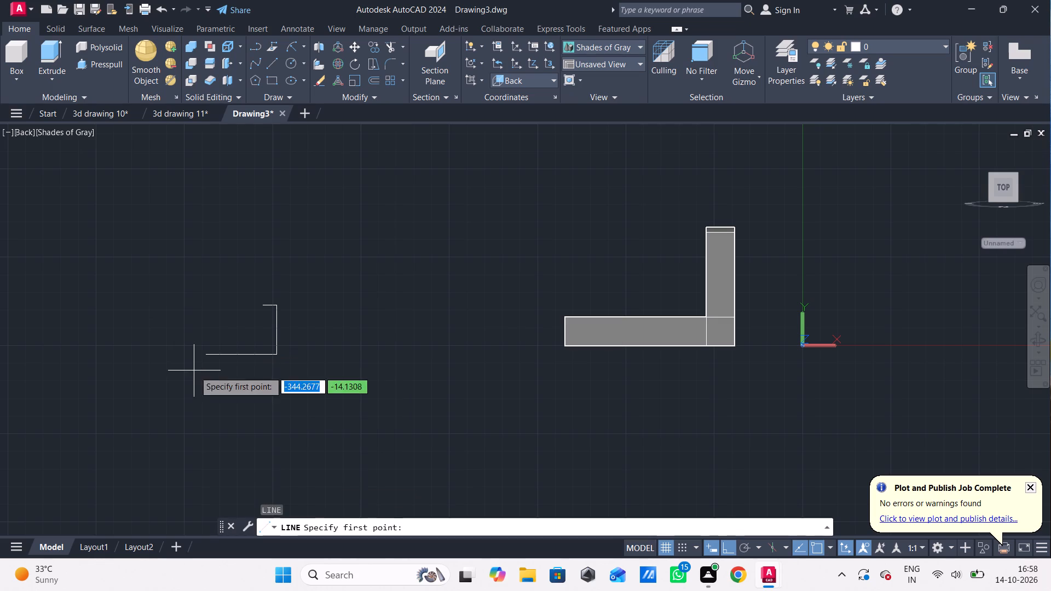
{"action": "left_click", "coordinate": [207, 352]}
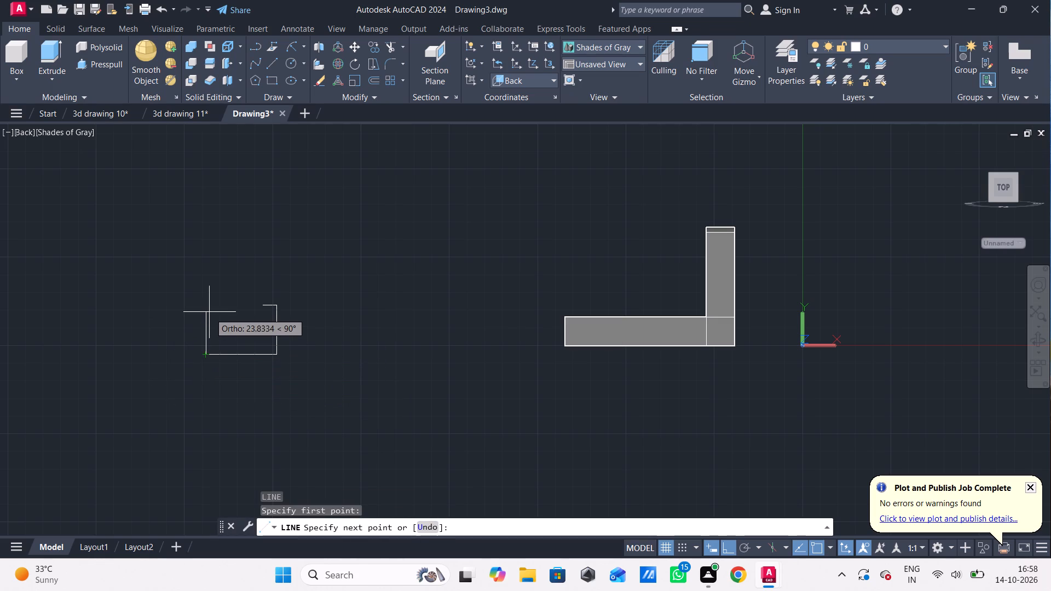
{"action": "type", "text": "28"}
{"action": "key", "text": "Return"}
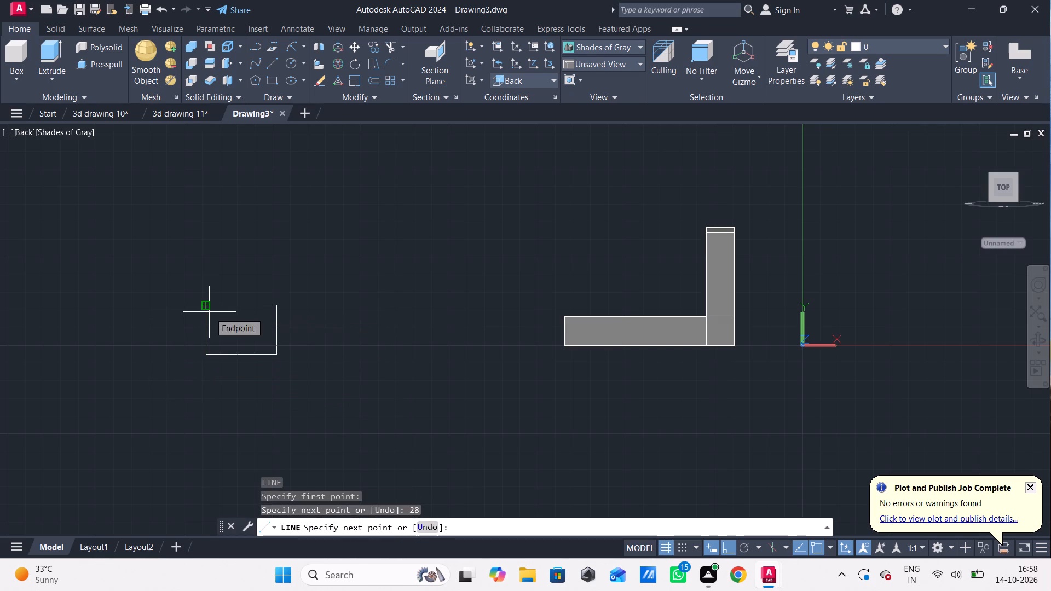
{"action": "key", "text": "8"}
{"action": "key", "text": "Return"}
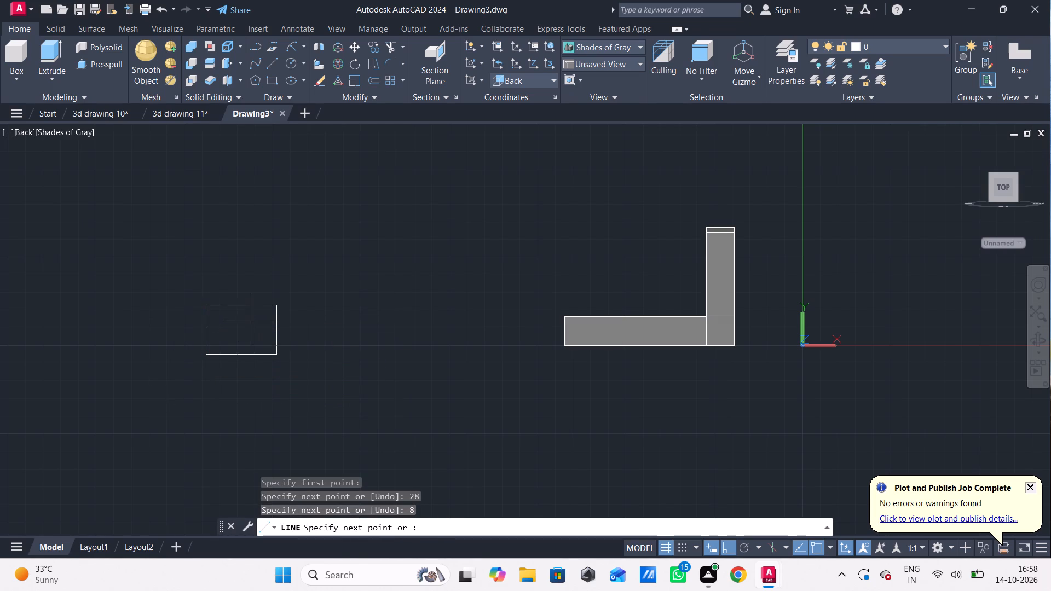
{"action": "key", "text": "Escape"}
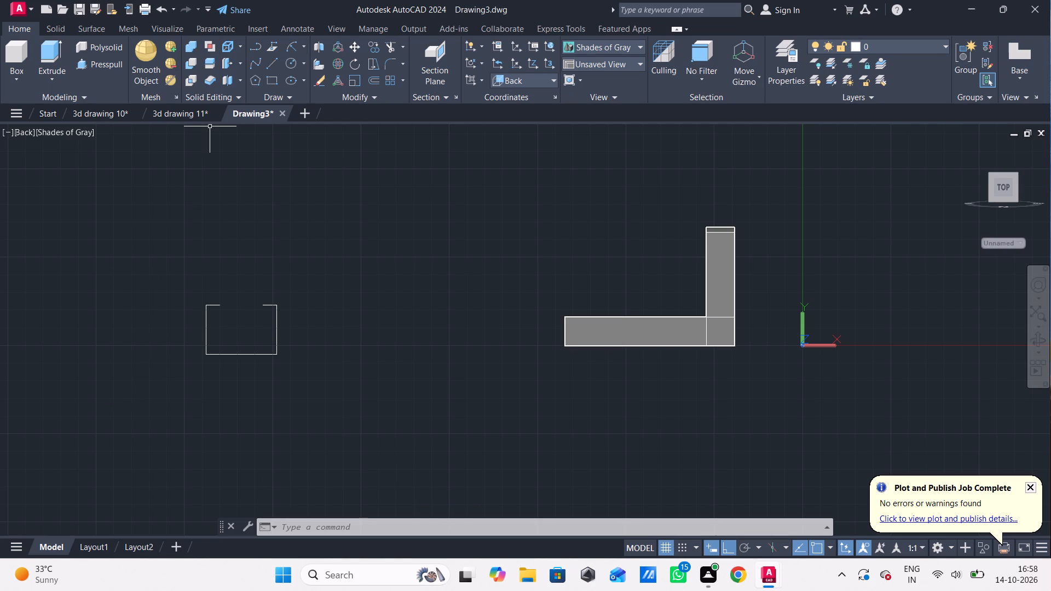
Close the profile's top gap with a downward-curving start-end-radius arc of radius 12 between the two 8-long lines' inner endpoints.
{"action": "left_click", "coordinate": [292, 44]}
{"action": "scroll", "coordinate": [228, 286], "scroll_direction": "up", "scroll_amount": 2}
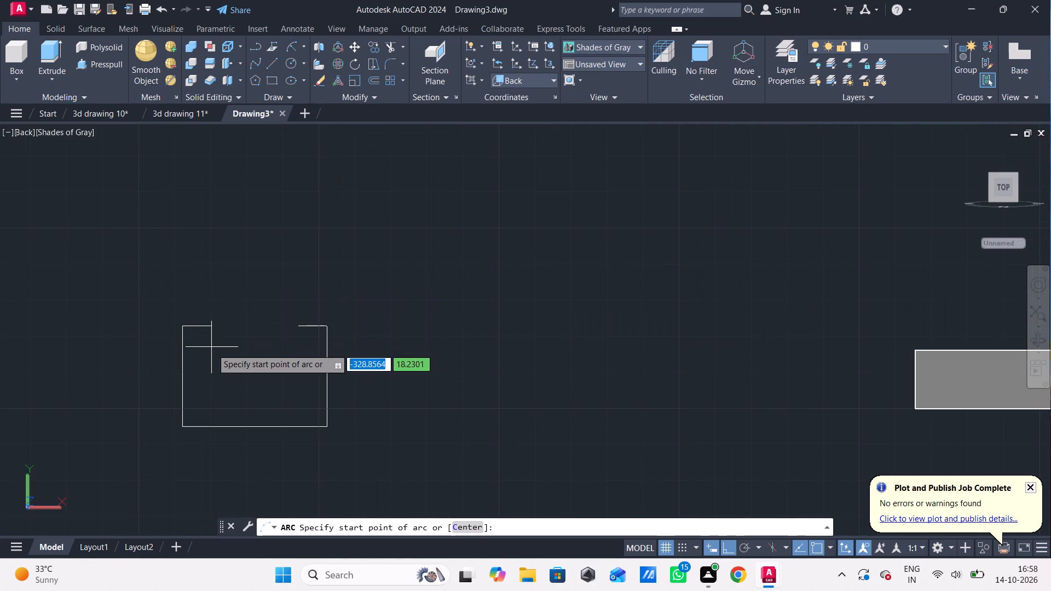
{"action": "left_click", "coordinate": [215, 326]}
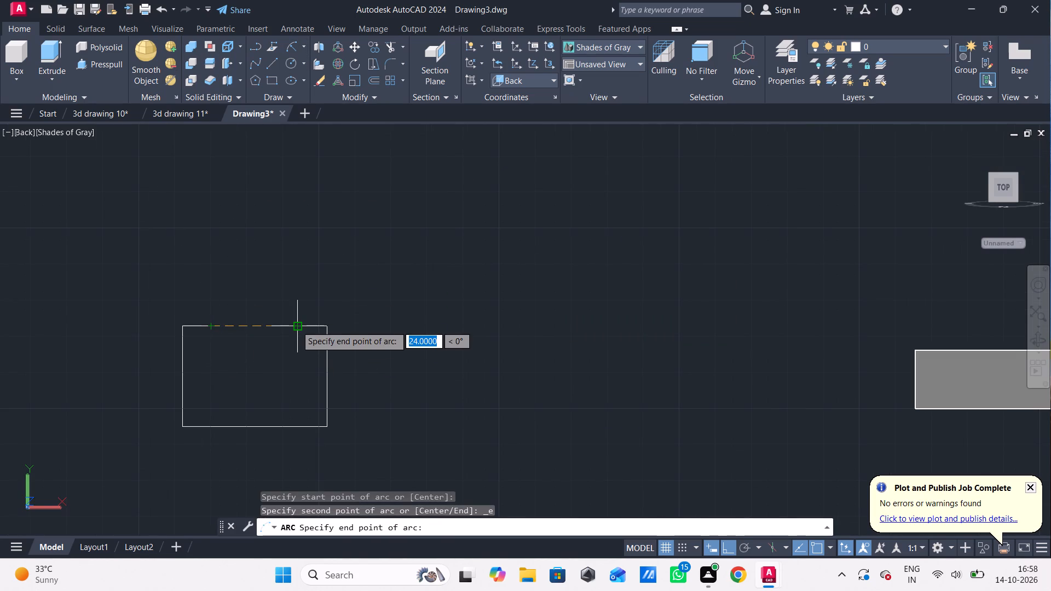
{"action": "left_click", "coordinate": [296, 326]}
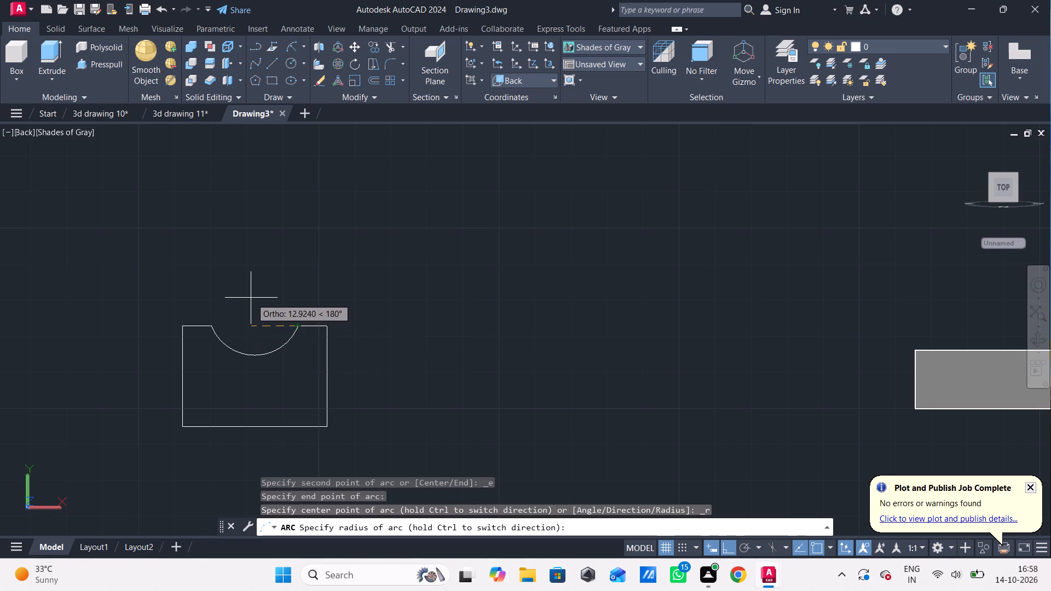
{"action": "key", "text": "1"}
{"action": "key", "text": "2"}
{"action": "key", "text": "Return"}
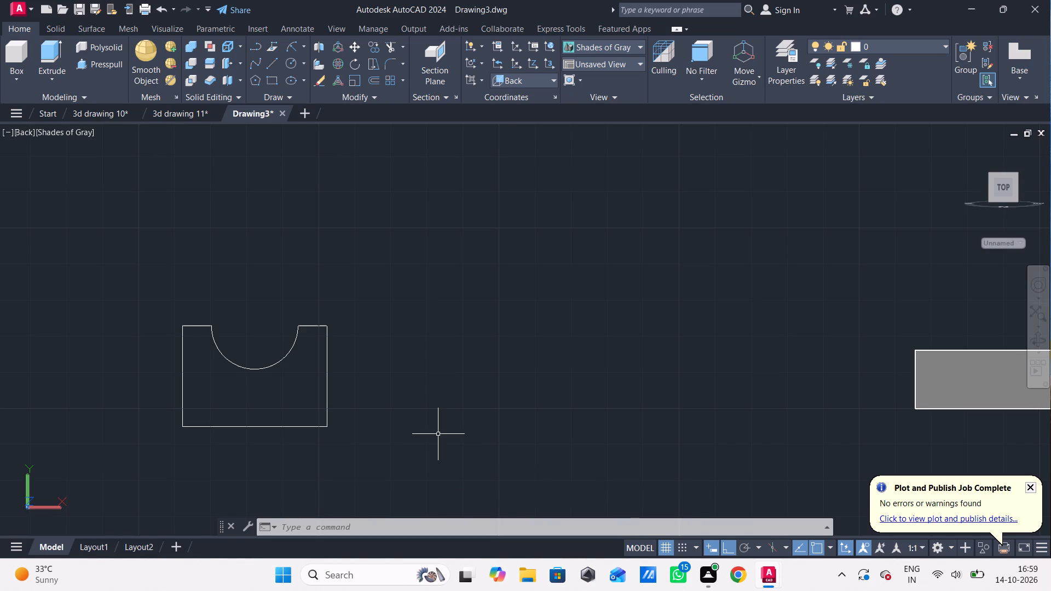
Presspull the closed profile with the semicircular notch to a height of 44.
{"action": "middle_click_drag", "start_coordinate": [379, 437], "coordinate": [407, 445], "text": "shift"}
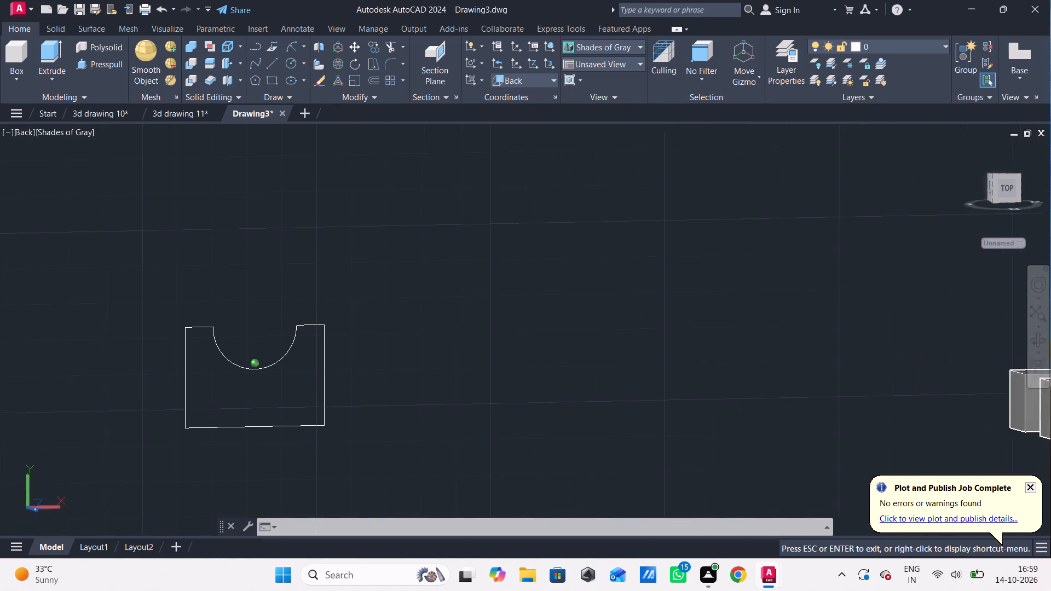
{"action": "middle_click_drag", "start_coordinate": [407, 445], "coordinate": [492, 453], "text": "shift"}
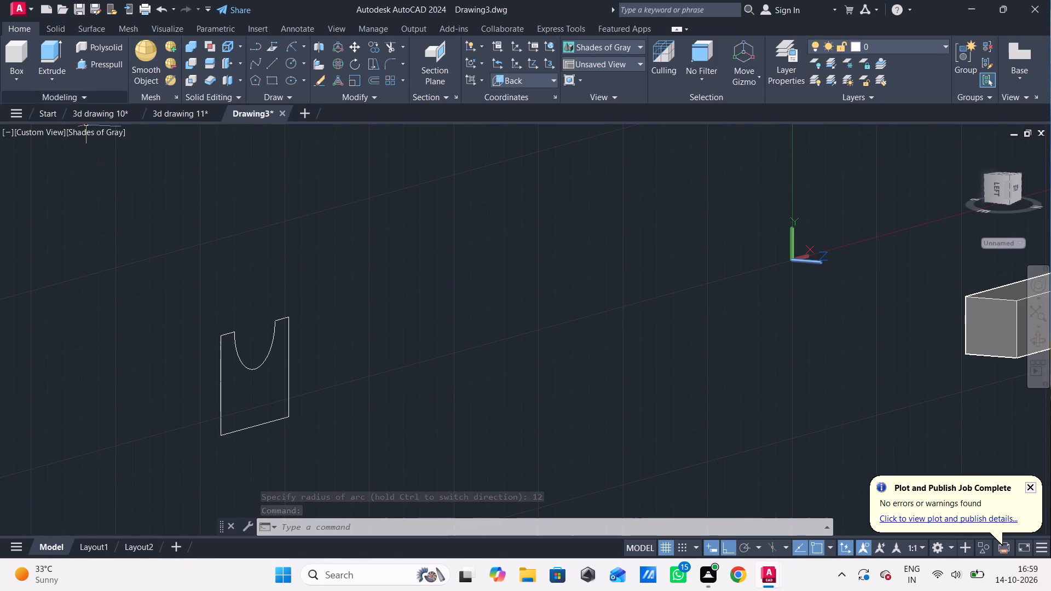
{"action": "left_click", "coordinate": [93, 62]}
{"action": "left_click", "coordinate": [279, 386]}
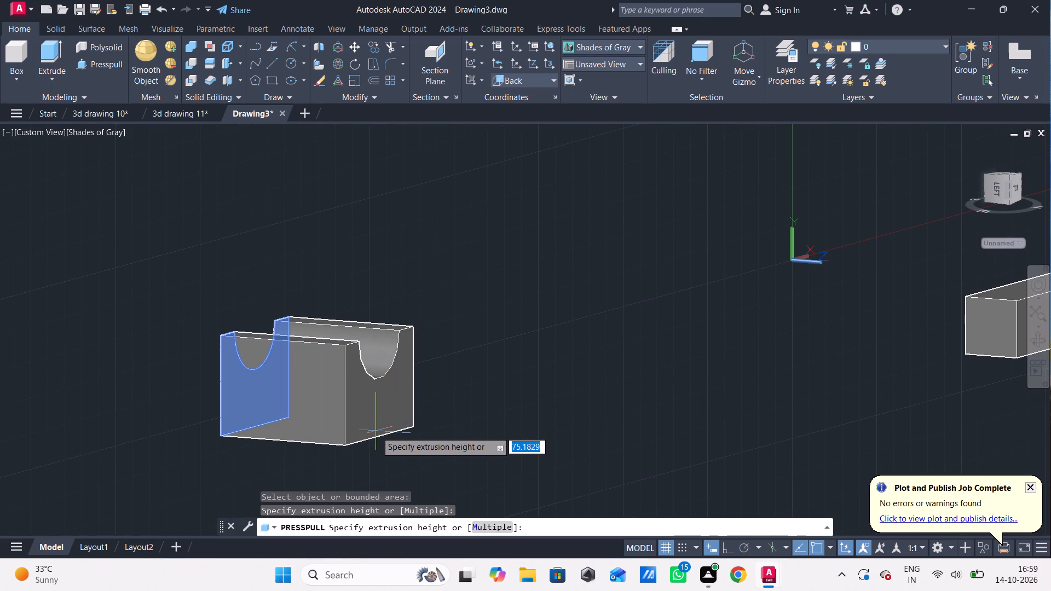
{"action": "type", "text": "28"}
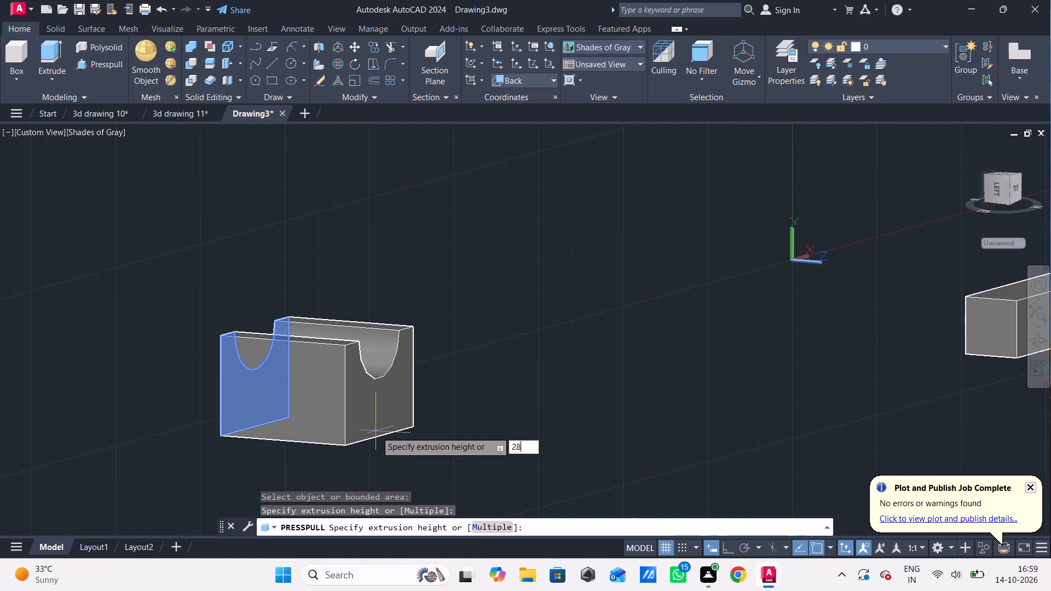
{"action": "type", "text": "44"}
{"action": "key", "text": "BackSpace"}
{"action": "key", "text": "BackSpace"}
{"action": "key", "text": "BackSpace"}
{"action": "key", "text": "BackSpace"}
{"action": "key", "text": "BackSpace"}
{"action": "type", "text": "44"}
{"action": "key", "text": "Return"}
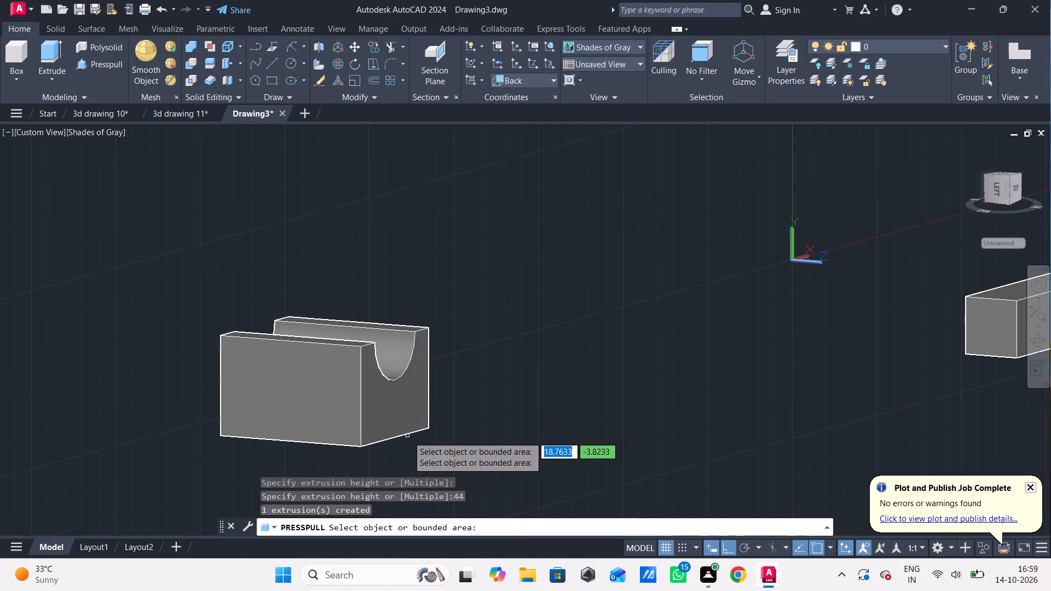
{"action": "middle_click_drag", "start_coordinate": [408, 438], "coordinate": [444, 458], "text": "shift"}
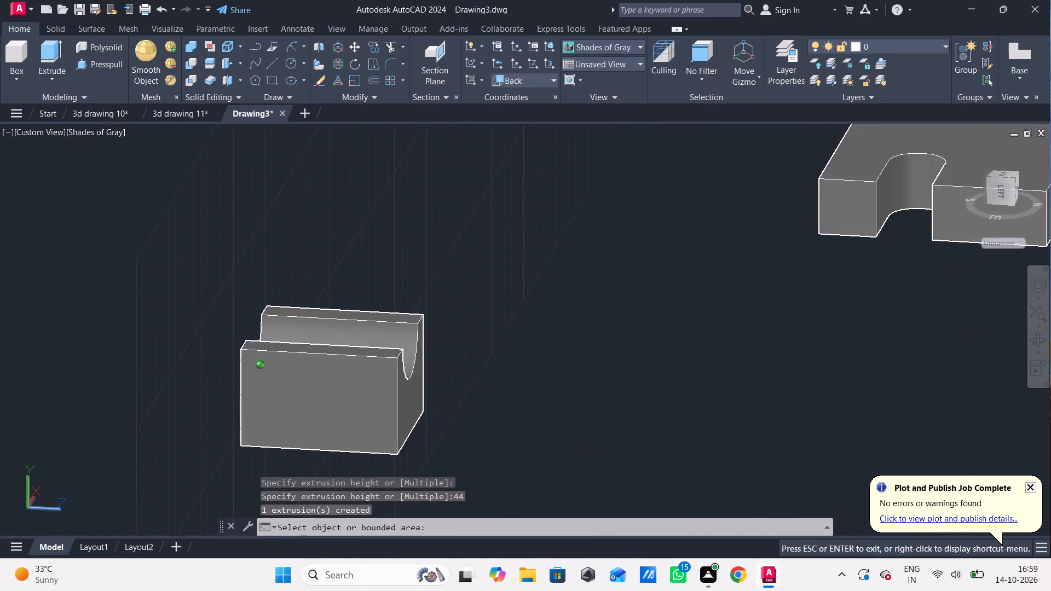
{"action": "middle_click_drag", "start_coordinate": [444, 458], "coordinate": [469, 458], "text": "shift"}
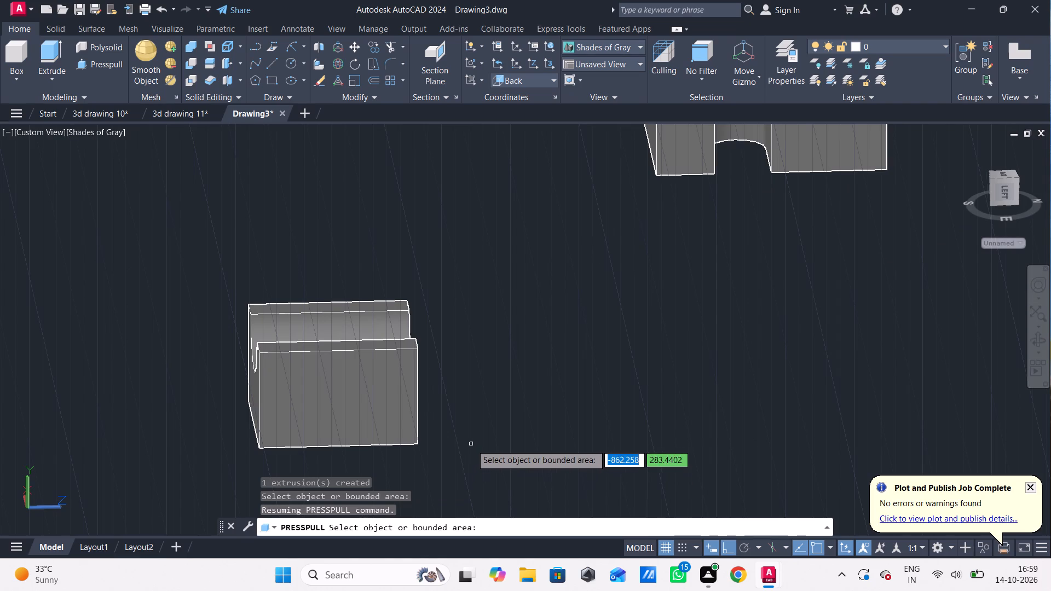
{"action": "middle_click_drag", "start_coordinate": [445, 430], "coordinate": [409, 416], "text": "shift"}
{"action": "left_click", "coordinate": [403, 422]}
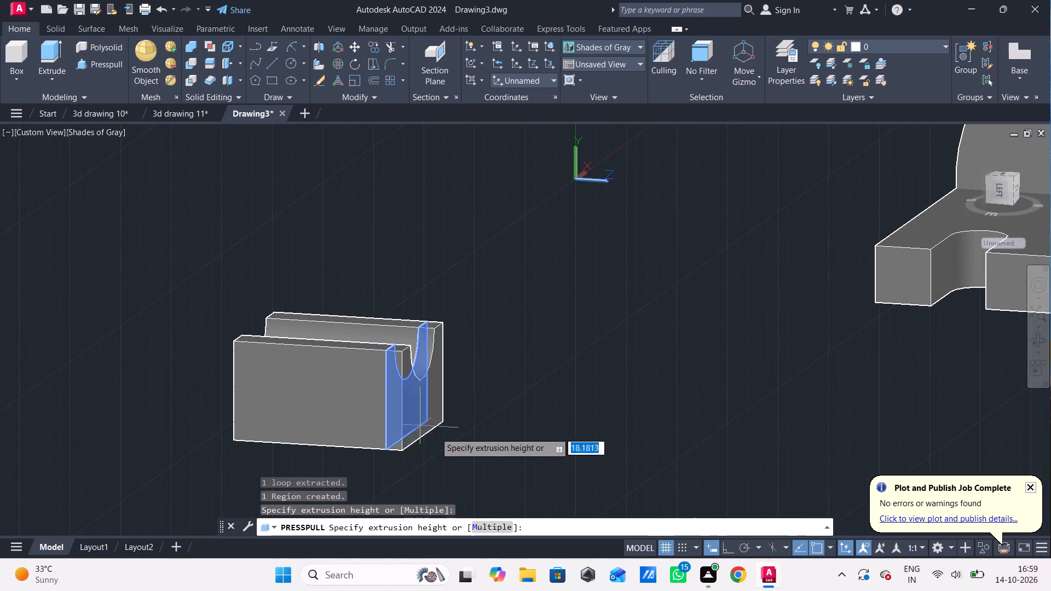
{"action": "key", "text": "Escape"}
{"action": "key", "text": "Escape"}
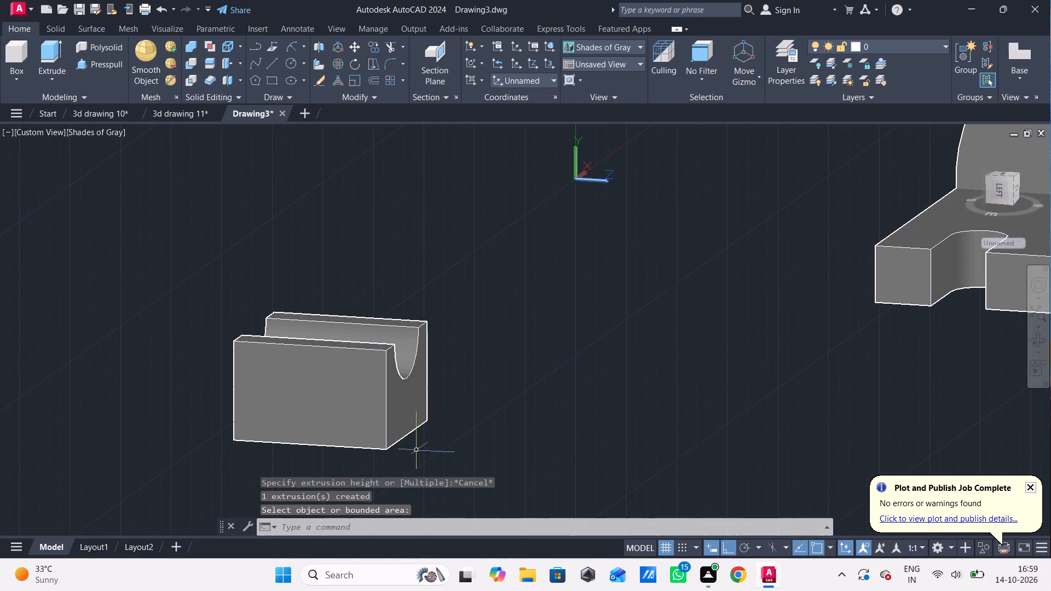
Move the notched block by its lower plate-side corner to the corner where the plate's top edge meets the upright.
{"action": "key", "text": "m"}
{"action": "key", "text": "space"}
{"action": "left_click", "coordinate": [400, 419]}
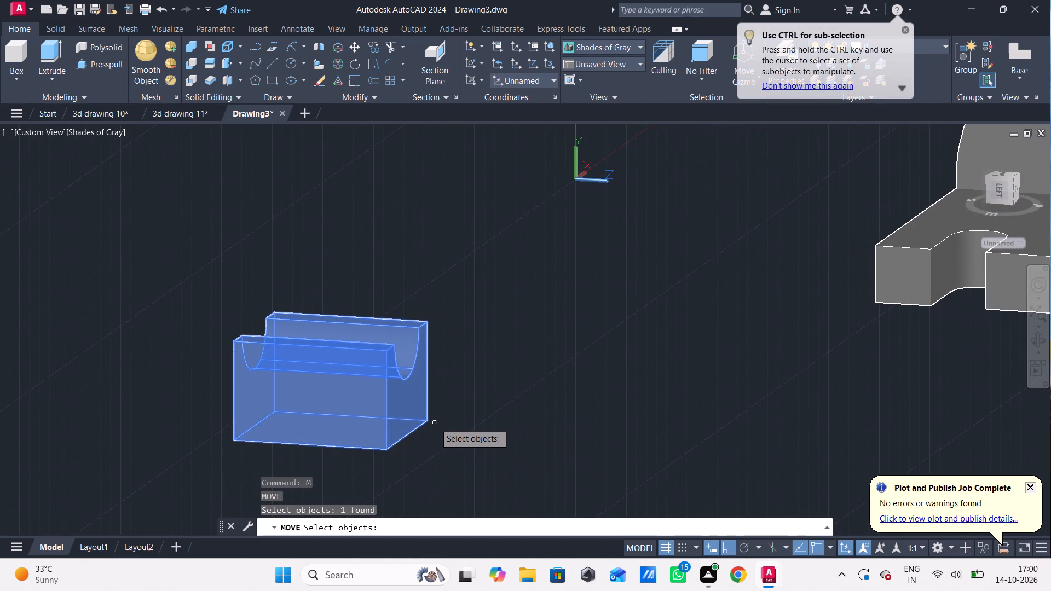
{"action": "key", "text": "space"}
{"action": "left_click", "coordinate": [428, 424]}
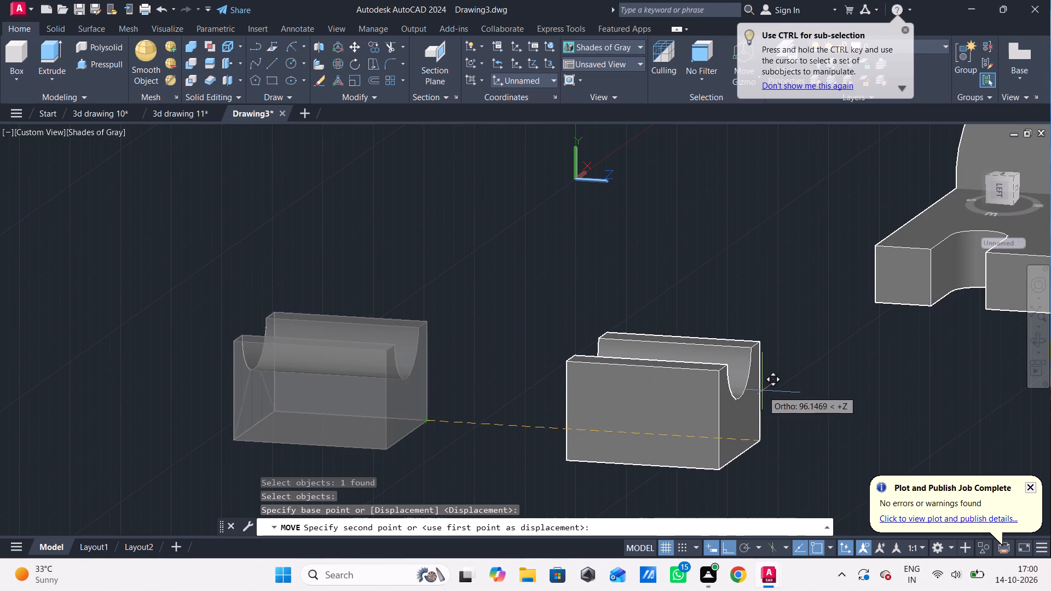
{"action": "middle_click_drag", "start_coordinate": [843, 388], "coordinate": [742, 390], "text": "shift"}
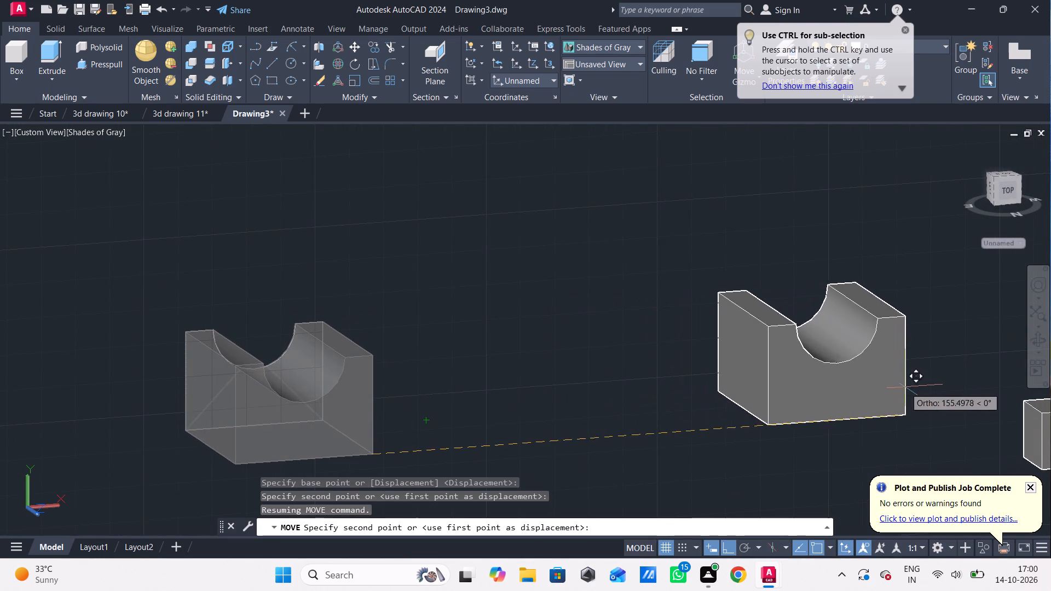
{"action": "middle_click_drag", "start_coordinate": [908, 388], "coordinate": [527, 319]}
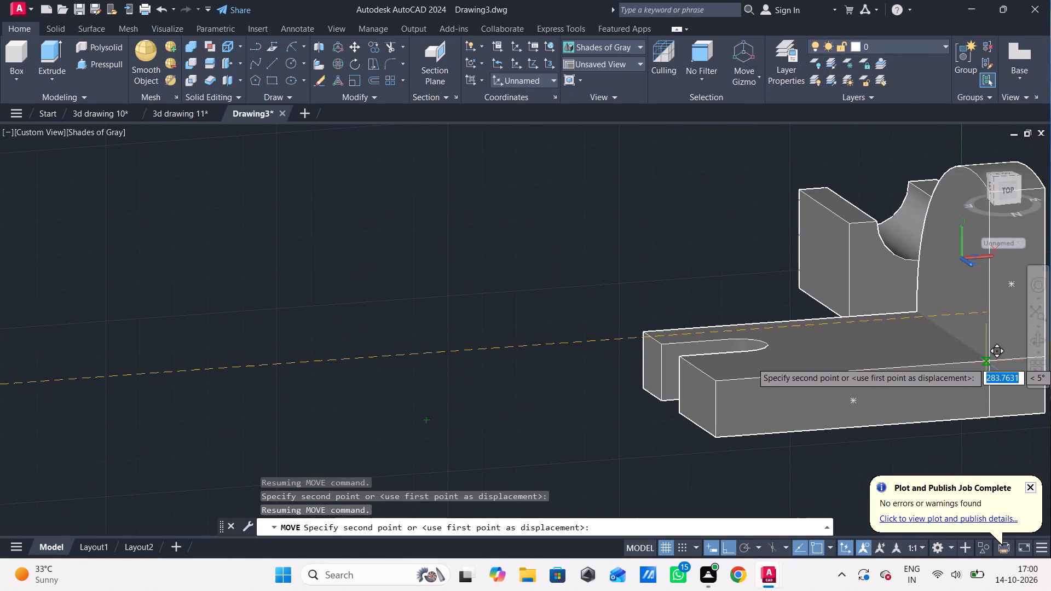
{"action": "scroll", "coordinate": [997, 361], "scroll_direction": "up", "scroll_amount": 3}
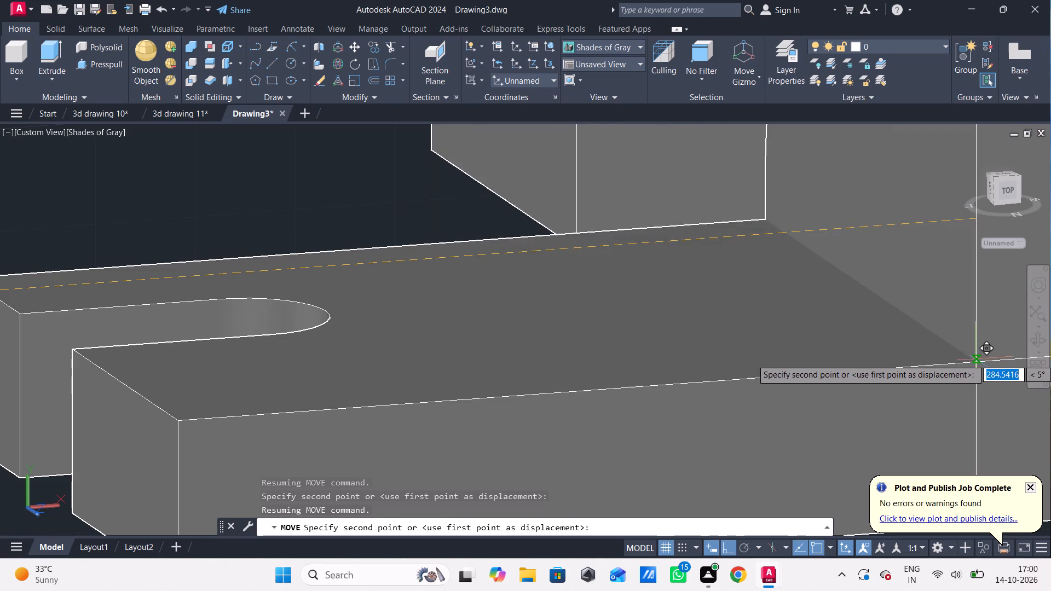
{"action": "scroll", "coordinate": [972, 364], "scroll_direction": "up", "scroll_amount": 6}
{"action": "middle_click_drag", "start_coordinate": [974, 362], "coordinate": [844, 361]}
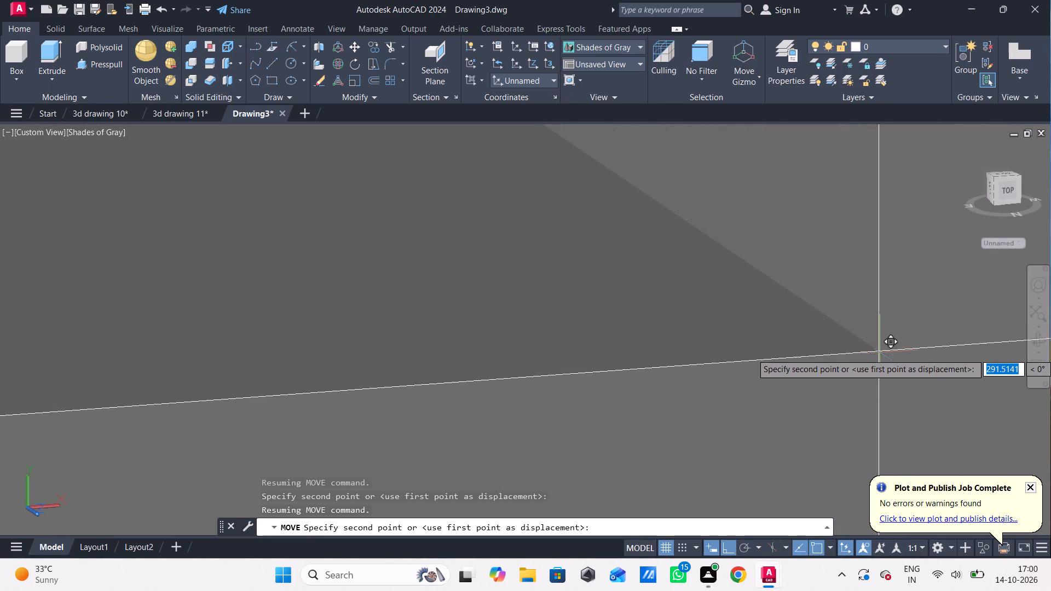
{"action": "scroll", "coordinate": [880, 354], "scroll_direction": "up", "scroll_amount": 9}
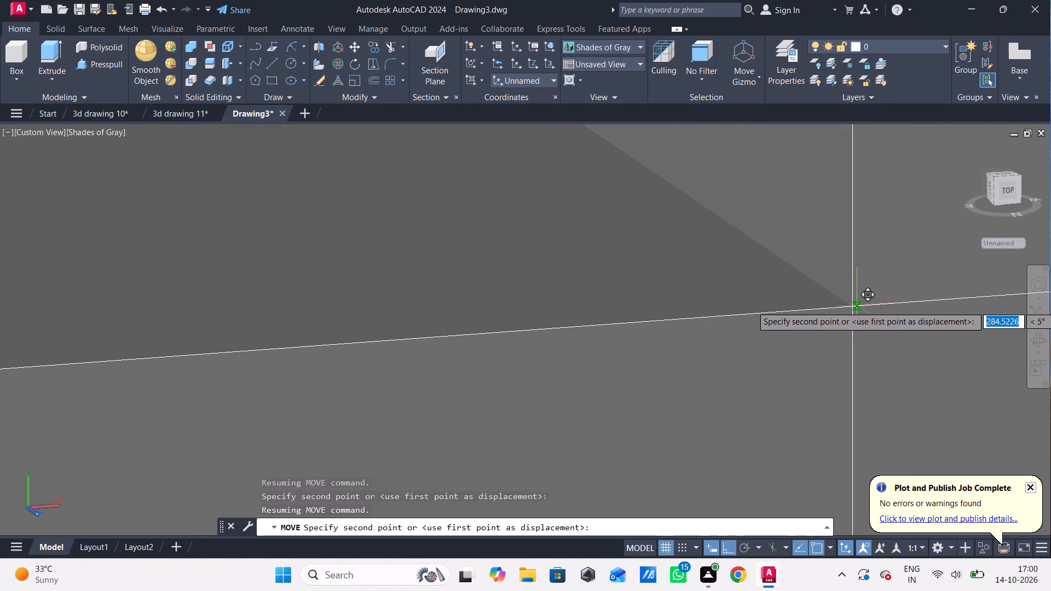
{"action": "left_click", "coordinate": [855, 306]}
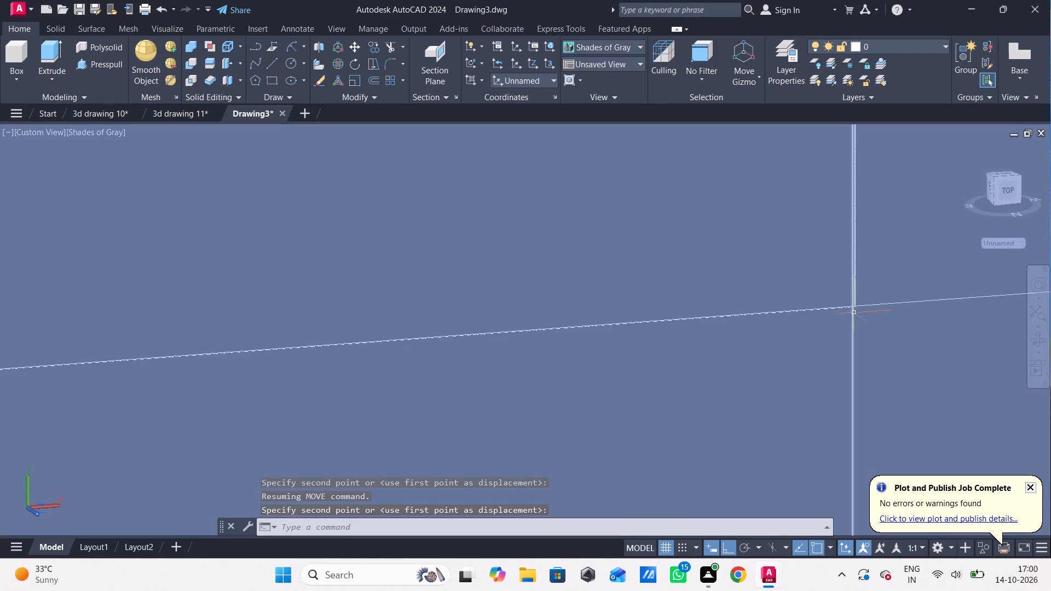
Draw a closed triangle of lines from the plate's front top corner to the notched block's upper corner, down to its base corner and back.
{"action": "scroll", "coordinate": [856, 298], "scroll_direction": "down", "scroll_amount": 12}
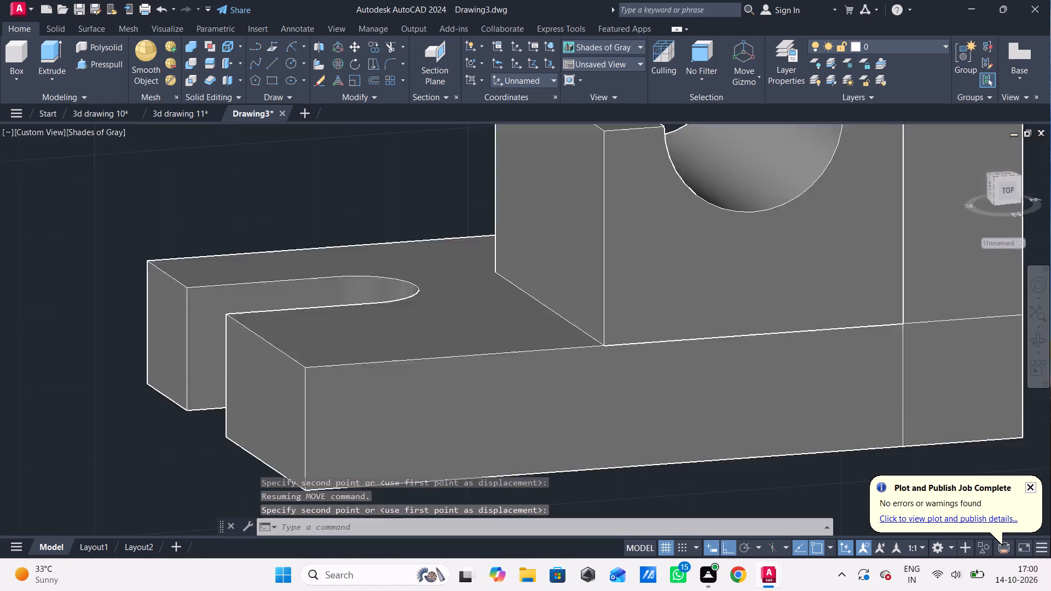
{"action": "scroll", "coordinate": [888, 335], "scroll_direction": "down", "scroll_amount": 1}
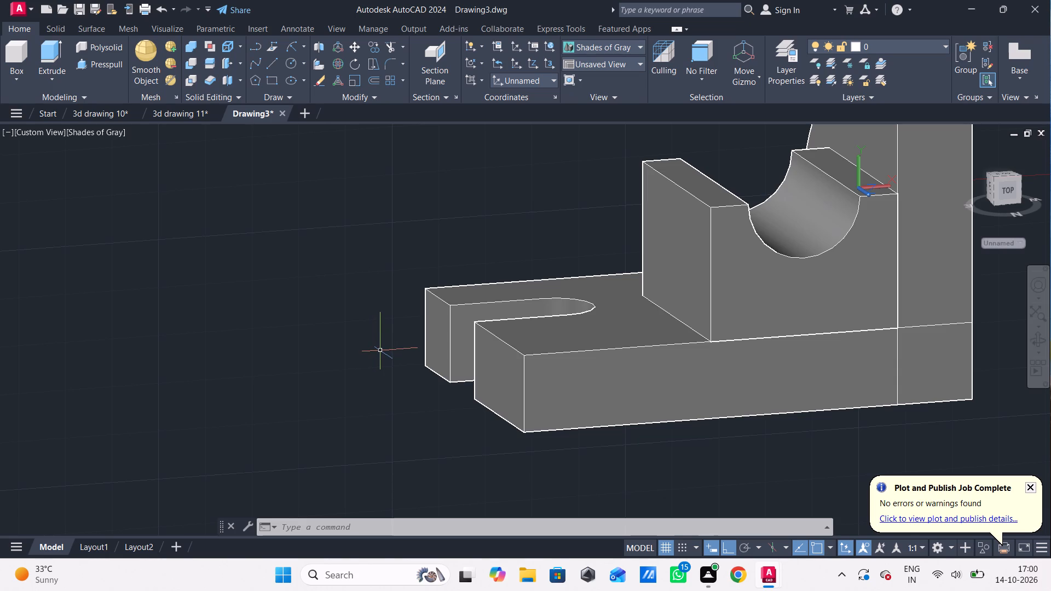
{"action": "scroll", "coordinate": [404, 374], "scroll_direction": "down", "scroll_amount": 1}
{"action": "middle_click_drag", "start_coordinate": [404, 374], "coordinate": [524, 422], "text": "shift"}
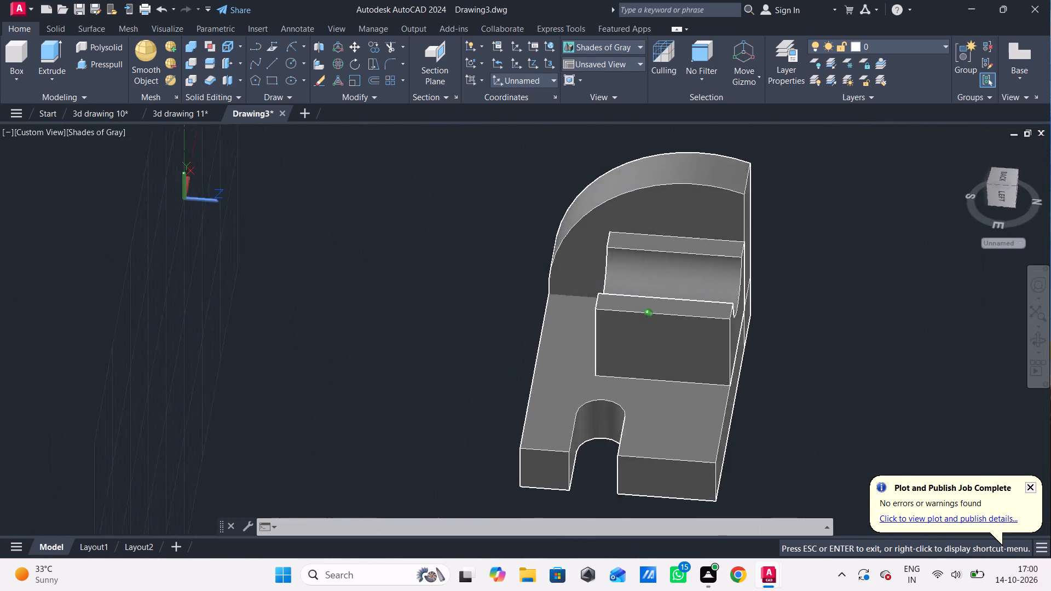
{"action": "middle_click_drag", "start_coordinate": [524, 422], "coordinate": [542, 425], "text": "shift"}
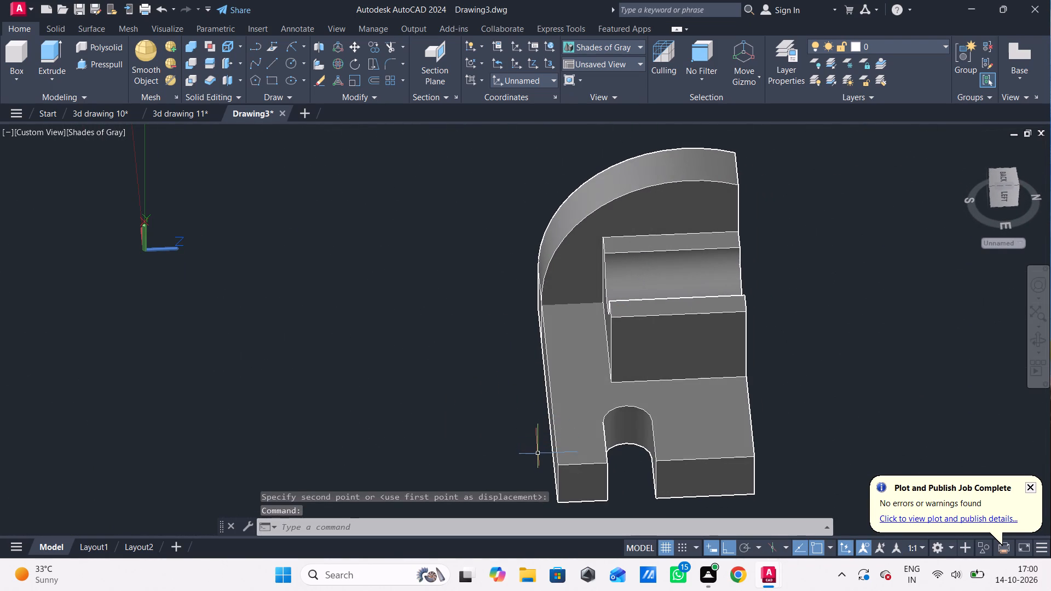
{"action": "middle_click_drag", "start_coordinate": [616, 447], "coordinate": [459, 397], "text": "shift"}
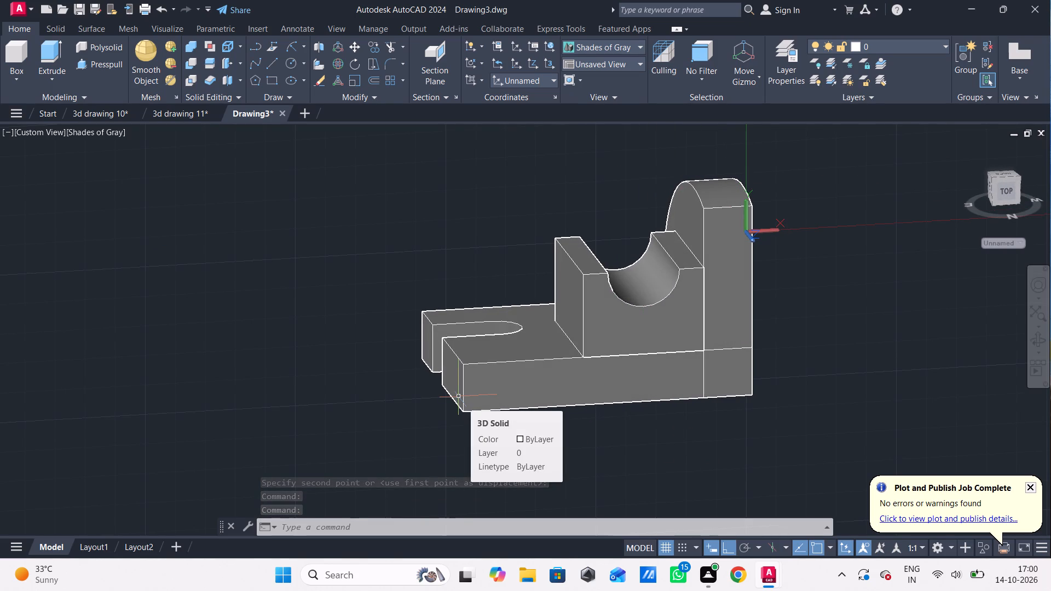
{"action": "key", "text": "l"}
{"action": "key", "text": "Return"}
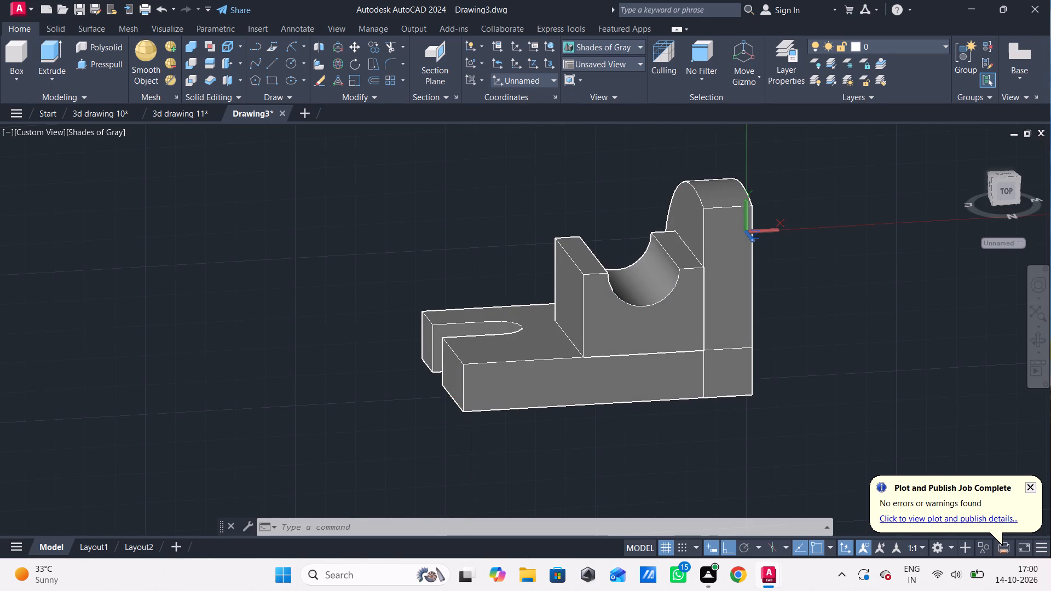
{"action": "left_click", "coordinate": [465, 368]}
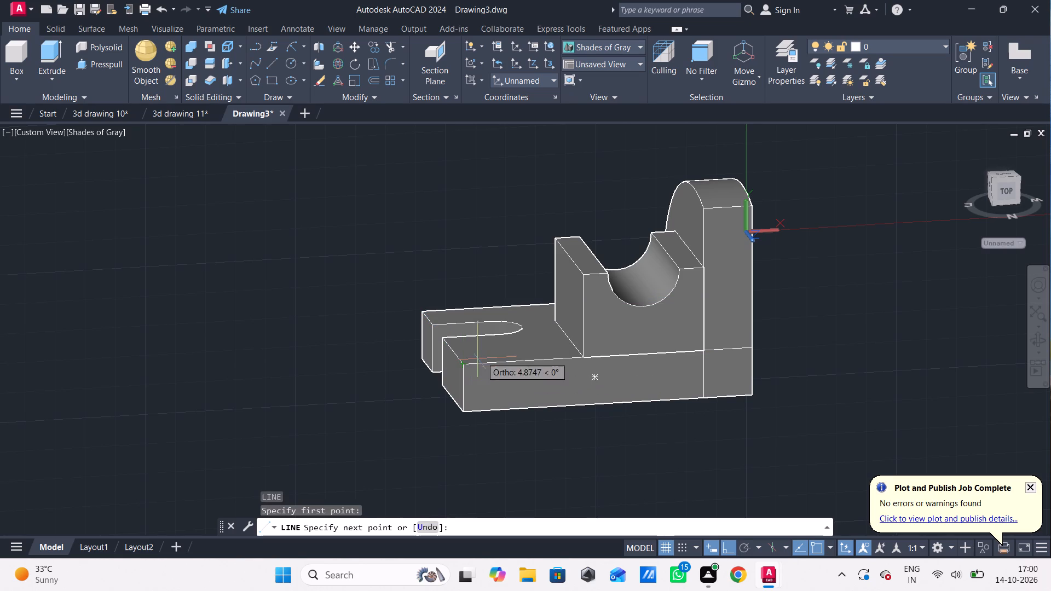
{"action": "left_click", "coordinate": [582, 276]}
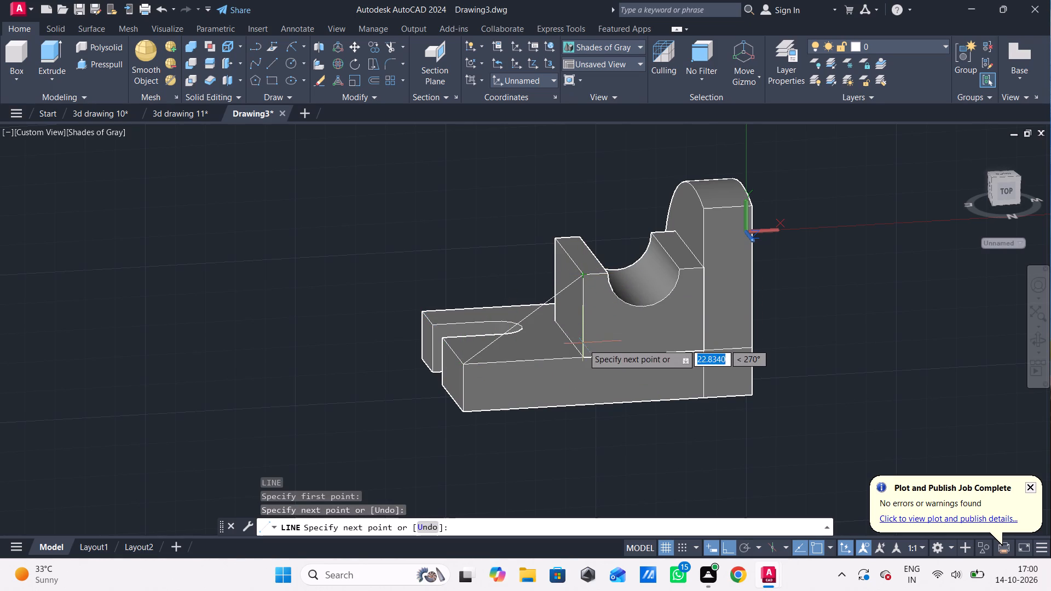
{"action": "left_click", "coordinate": [583, 355]}
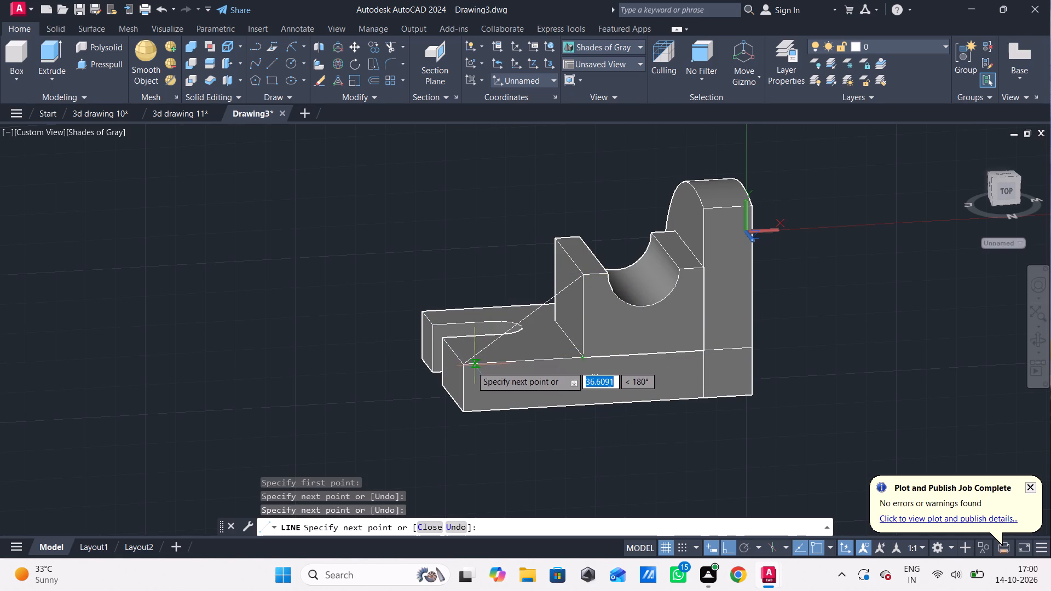
{"action": "left_click", "coordinate": [463, 366]}
{"action": "key", "text": "Escape"}
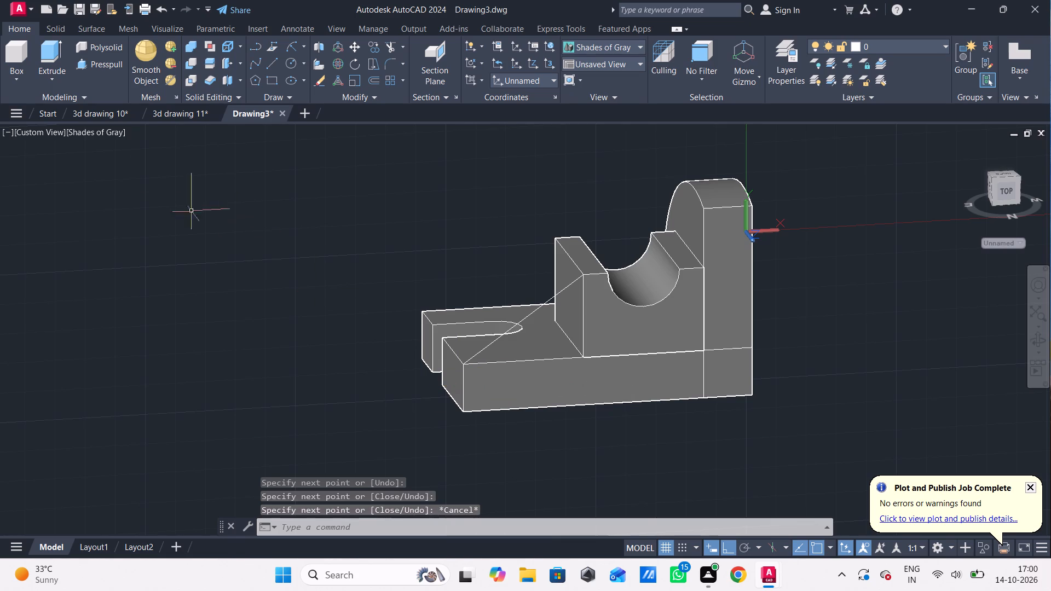
Join the triangle's three lines into one polyline in the 2D Wireframe style, and restore the Shades of Gray style.
{"action": "left_click", "coordinate": [97, 132]}
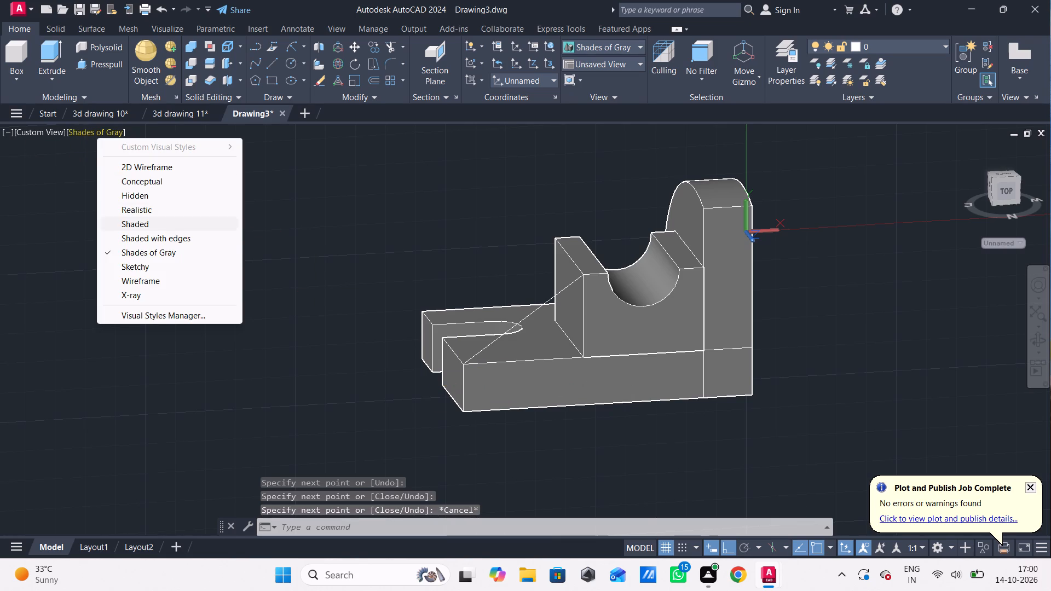
{"action": "left_click", "coordinate": [142, 169]}
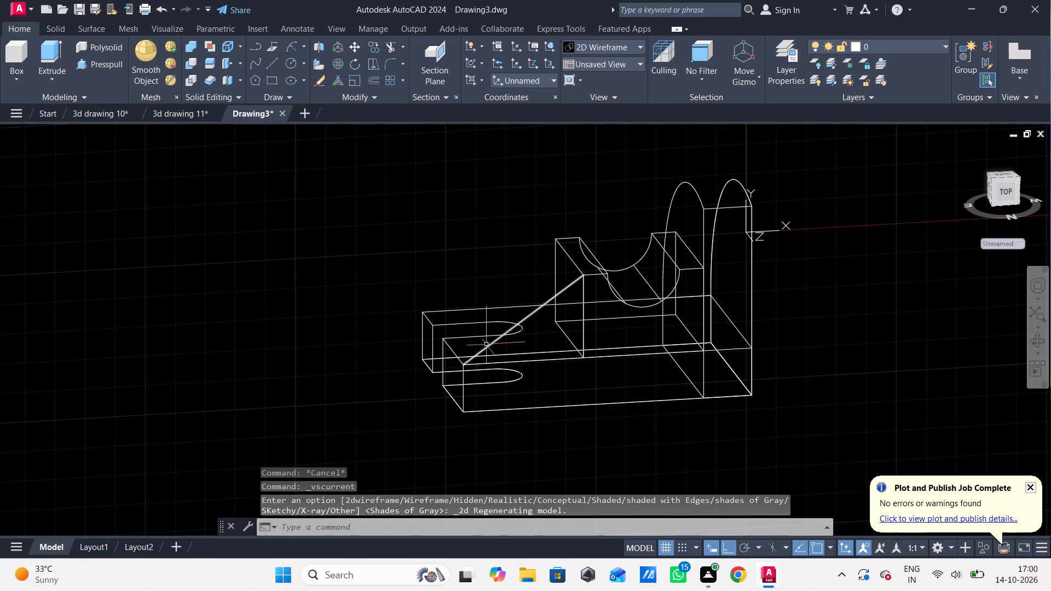
{"action": "left_click", "coordinate": [490, 342]}
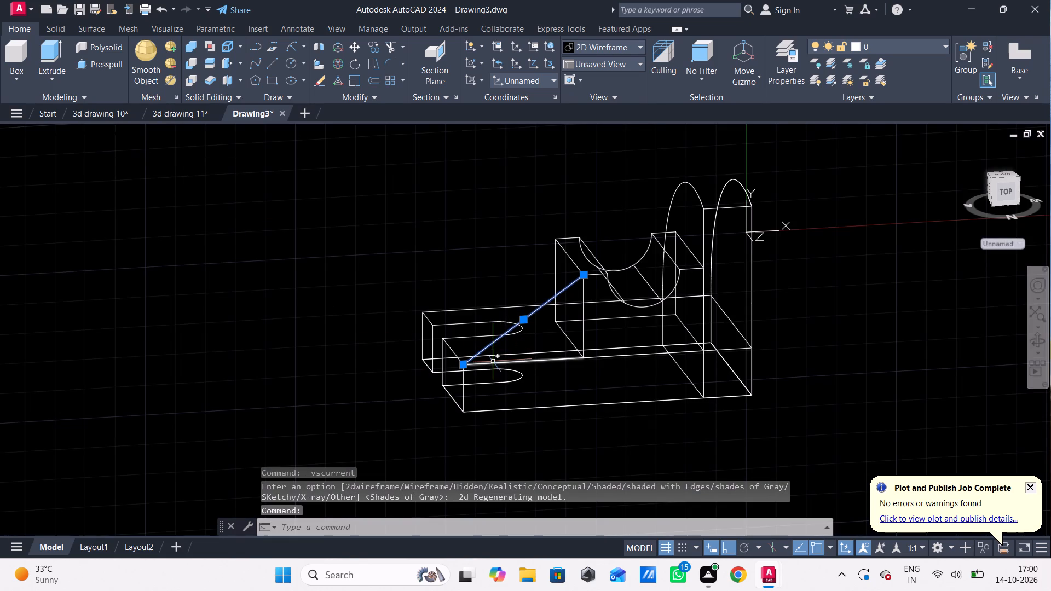
{"action": "left_click", "coordinate": [493, 362]}
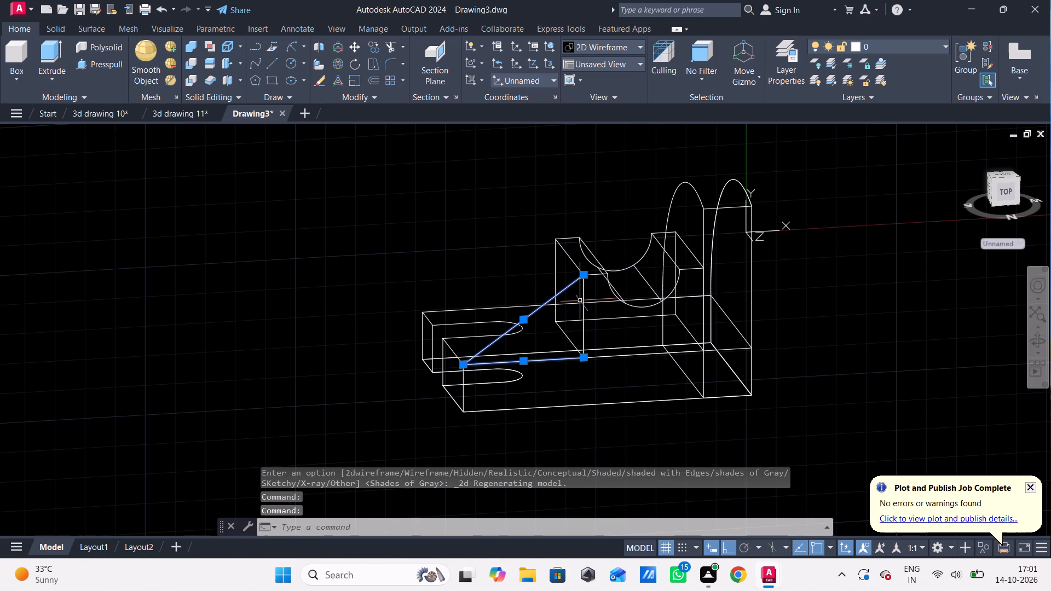
{"action": "left_click", "coordinate": [582, 298]}
{"action": "key", "text": "j"}
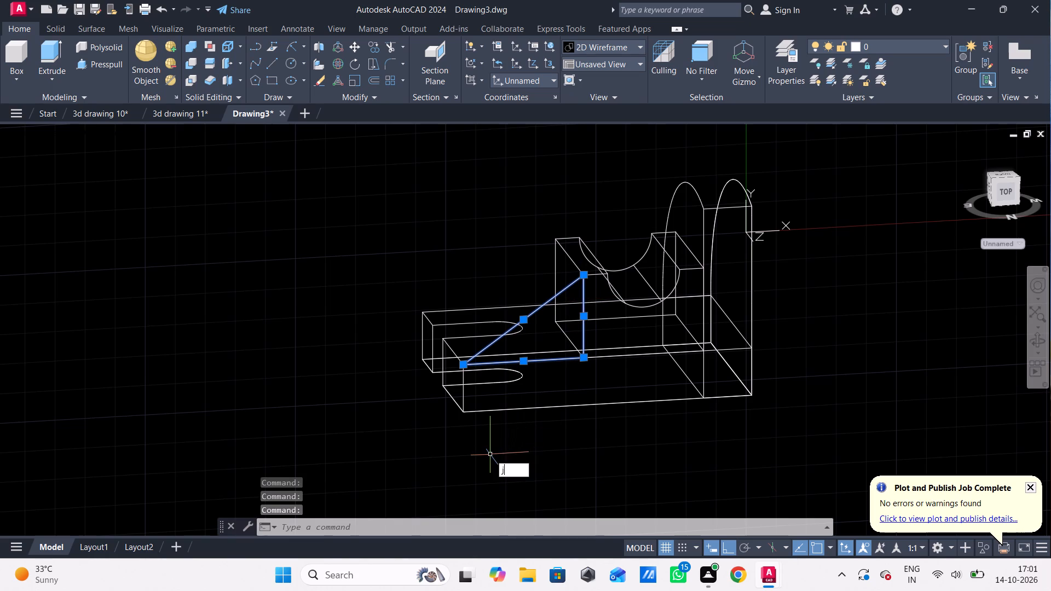
{"action": "key", "text": "Return"}
{"action": "left_click", "coordinate": [96, 134]}
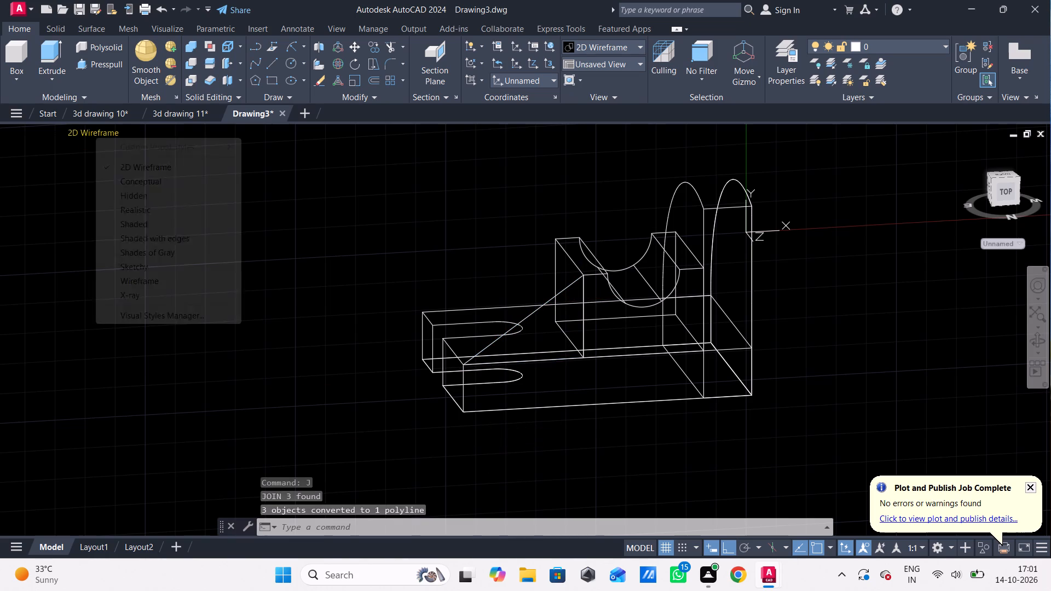
{"action": "left_click", "coordinate": [144, 249]}
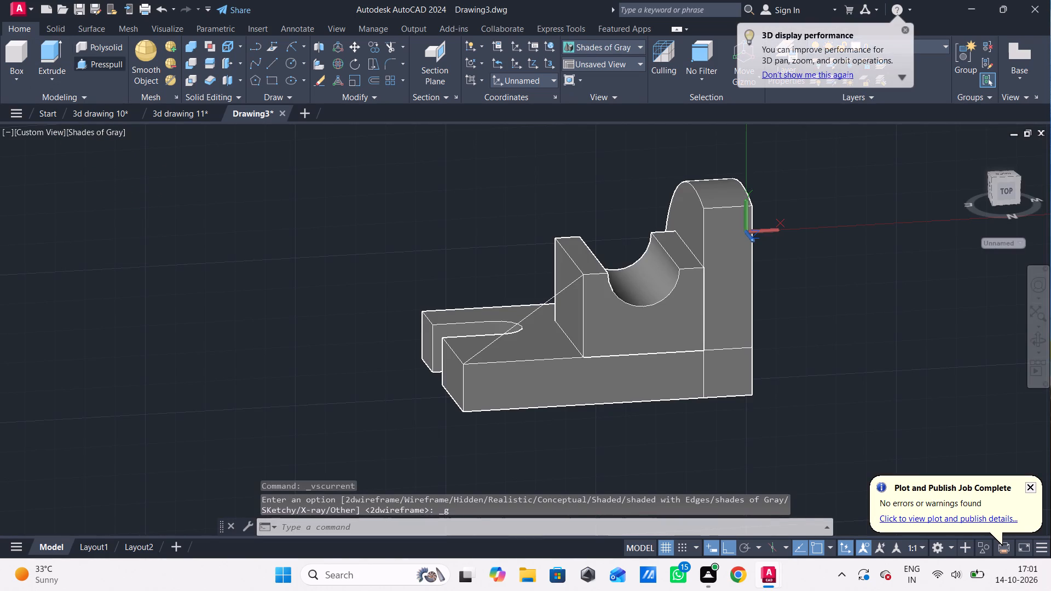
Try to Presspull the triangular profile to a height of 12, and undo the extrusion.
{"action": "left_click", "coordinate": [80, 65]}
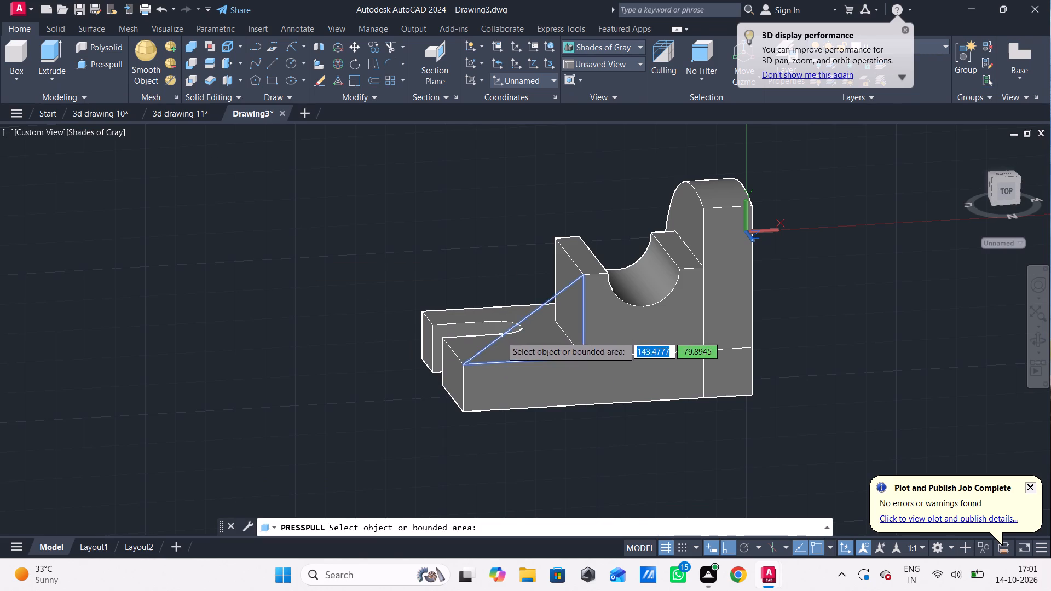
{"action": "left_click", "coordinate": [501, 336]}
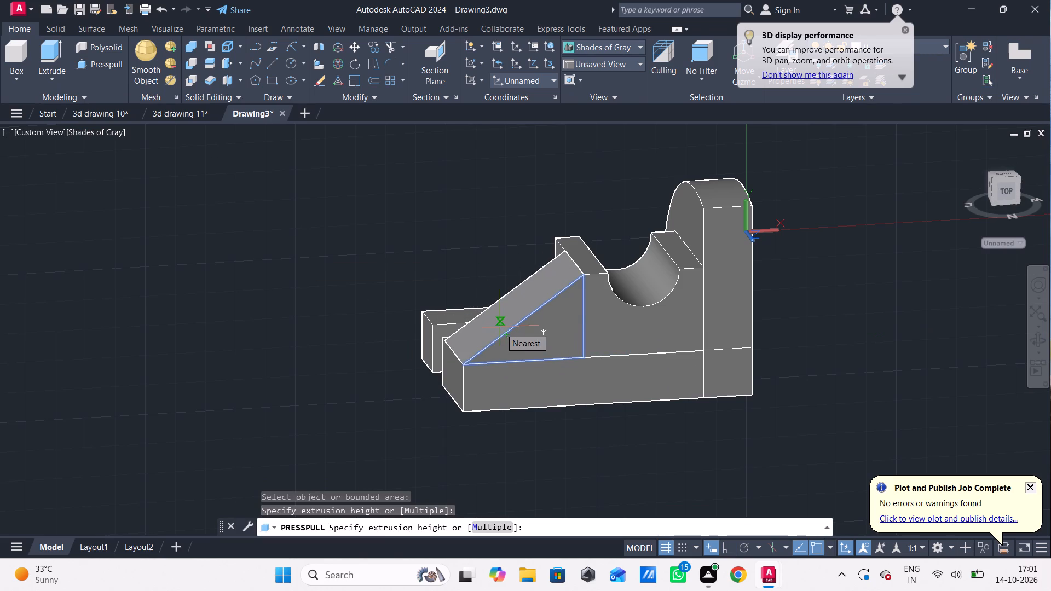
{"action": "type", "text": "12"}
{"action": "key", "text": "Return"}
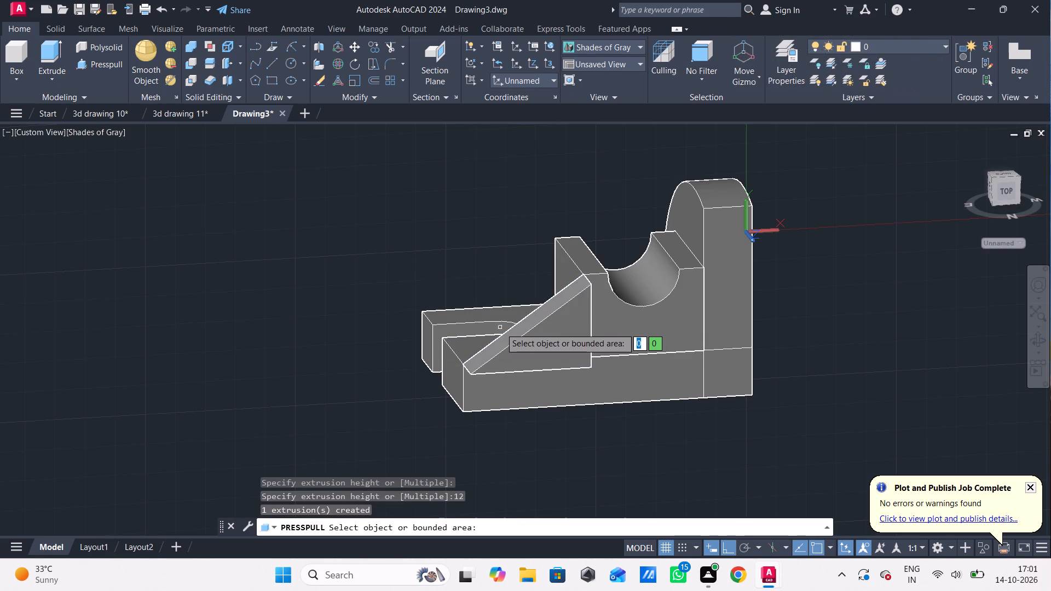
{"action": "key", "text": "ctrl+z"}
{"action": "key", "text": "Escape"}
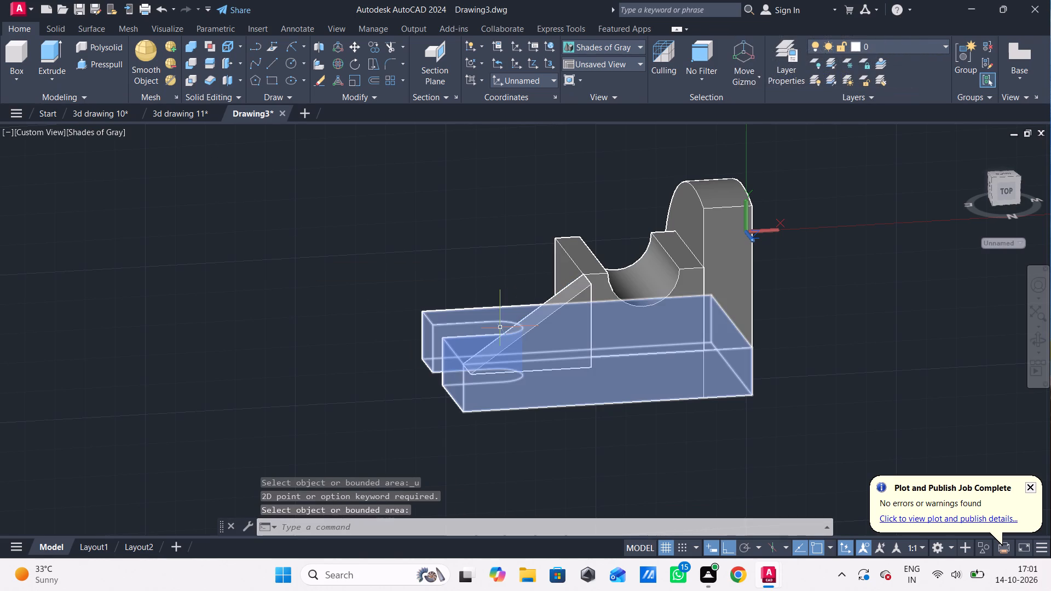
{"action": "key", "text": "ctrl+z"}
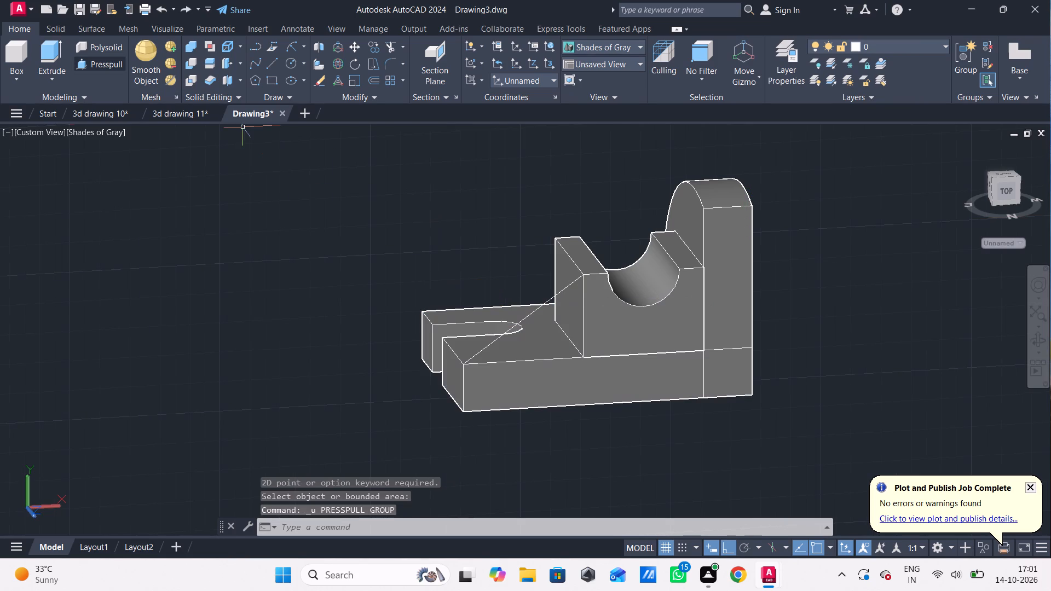
Presspull the triangular profile with a height of -12 to form a rib above the slotted plate.
{"action": "left_click", "coordinate": [100, 69]}
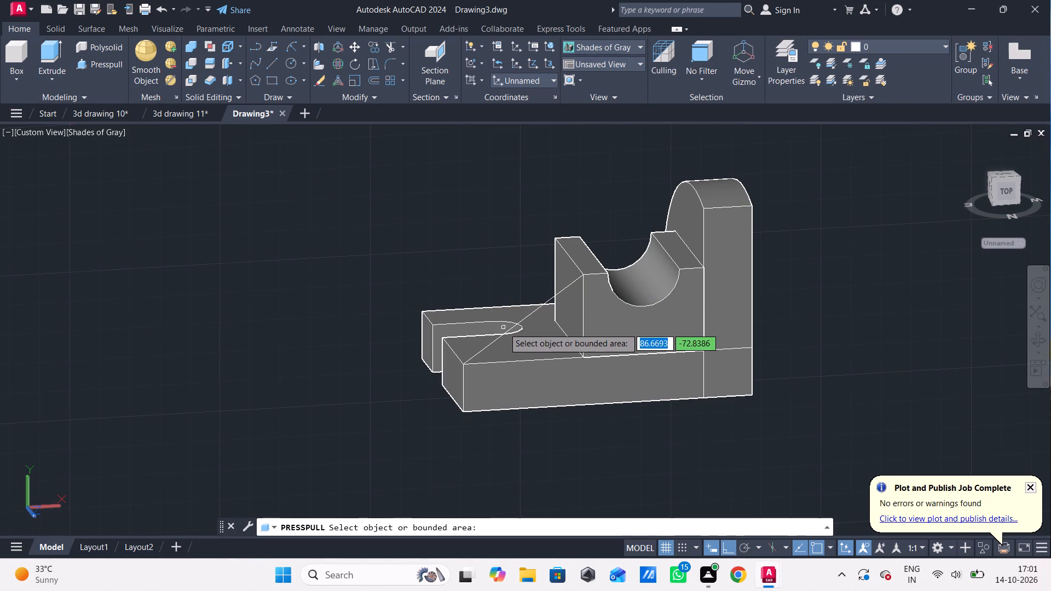
{"action": "left_click", "coordinate": [505, 333]}
{"action": "type", "text": "-12"}
{"action": "key", "text": "Return"}
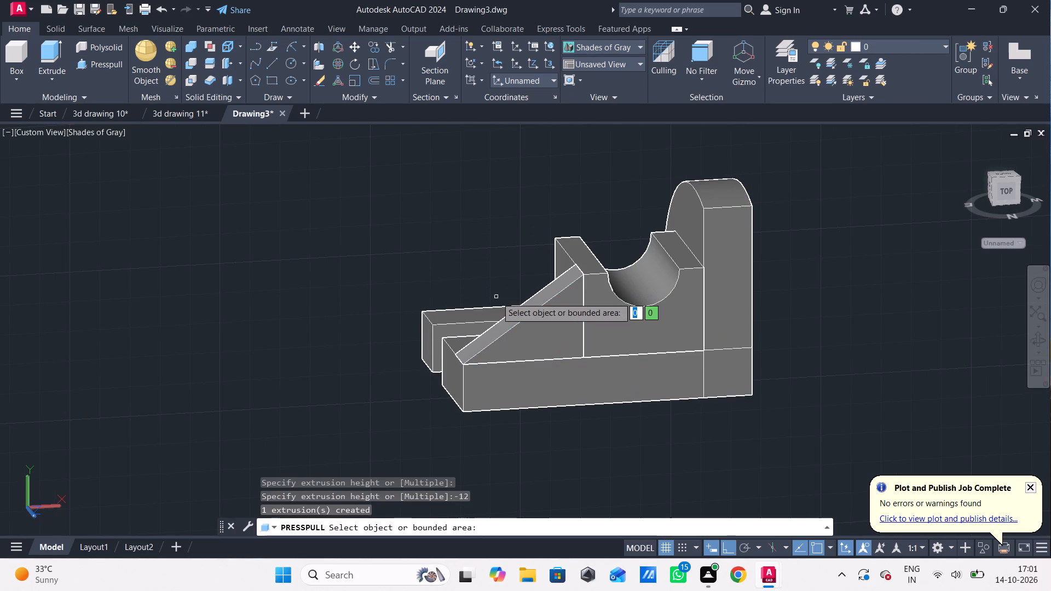
{"action": "key", "text": "Escape"}
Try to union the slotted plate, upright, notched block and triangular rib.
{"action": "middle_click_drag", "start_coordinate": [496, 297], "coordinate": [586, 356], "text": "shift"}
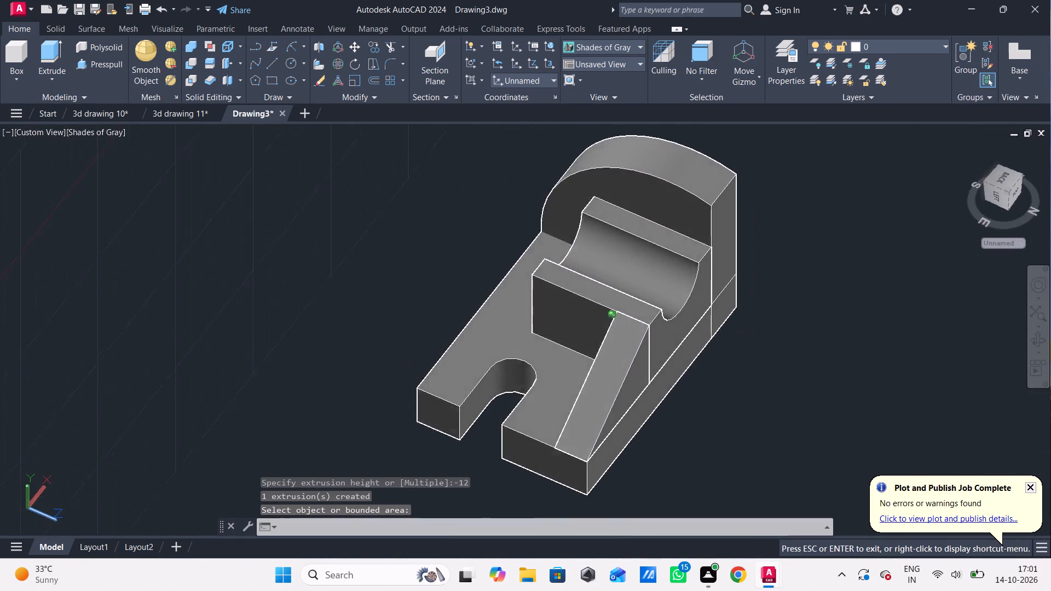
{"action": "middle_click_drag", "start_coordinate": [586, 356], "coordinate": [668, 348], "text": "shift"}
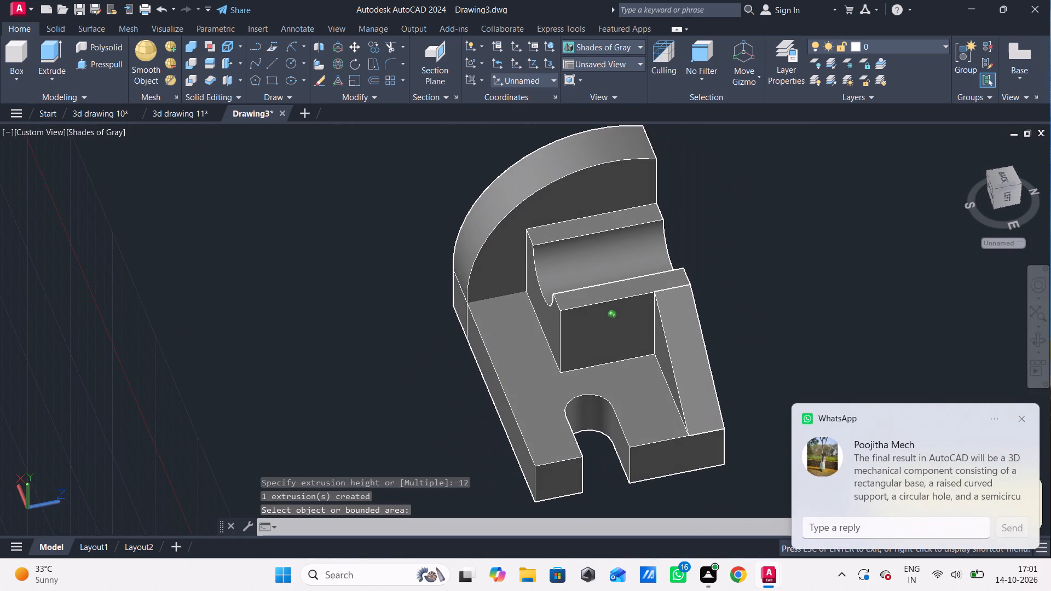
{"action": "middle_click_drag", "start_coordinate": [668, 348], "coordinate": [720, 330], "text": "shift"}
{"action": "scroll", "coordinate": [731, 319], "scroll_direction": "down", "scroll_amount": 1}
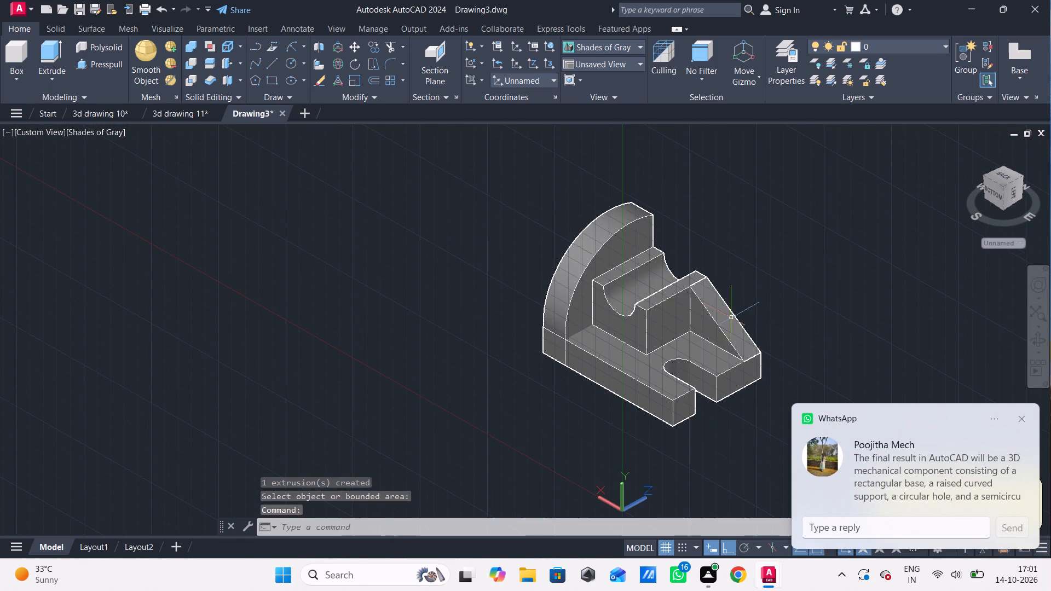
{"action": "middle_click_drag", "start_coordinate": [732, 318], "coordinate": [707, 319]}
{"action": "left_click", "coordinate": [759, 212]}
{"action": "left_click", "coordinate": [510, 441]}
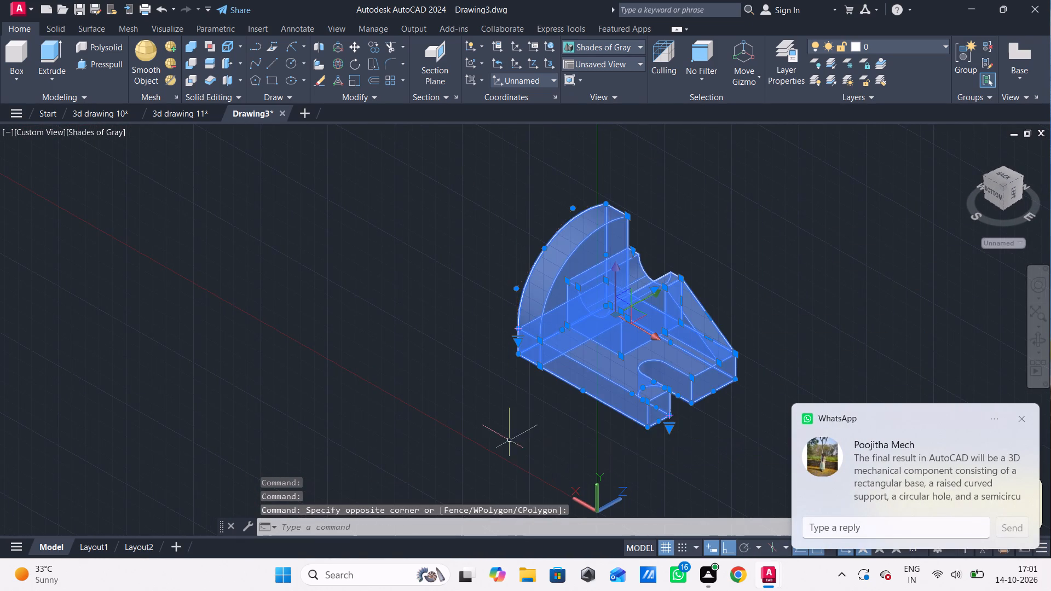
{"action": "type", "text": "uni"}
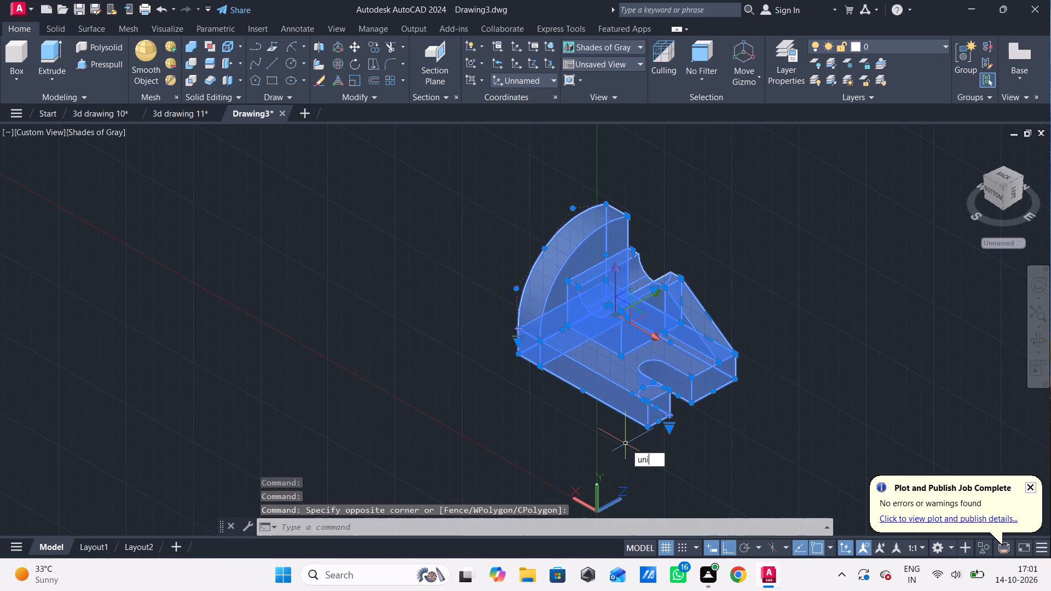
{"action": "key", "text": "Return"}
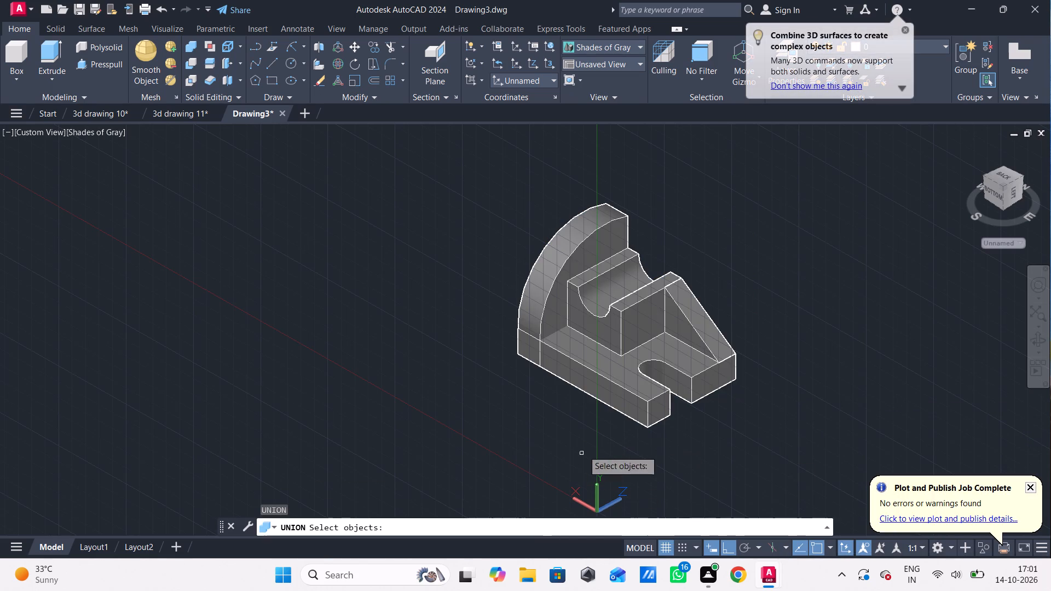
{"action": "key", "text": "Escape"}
Union the slotted plate, arc-topped upright, notched block and triangular rib into a single solid.
{"action": "middle_click_drag", "start_coordinate": [598, 438], "coordinate": [584, 428], "text": "shift"}
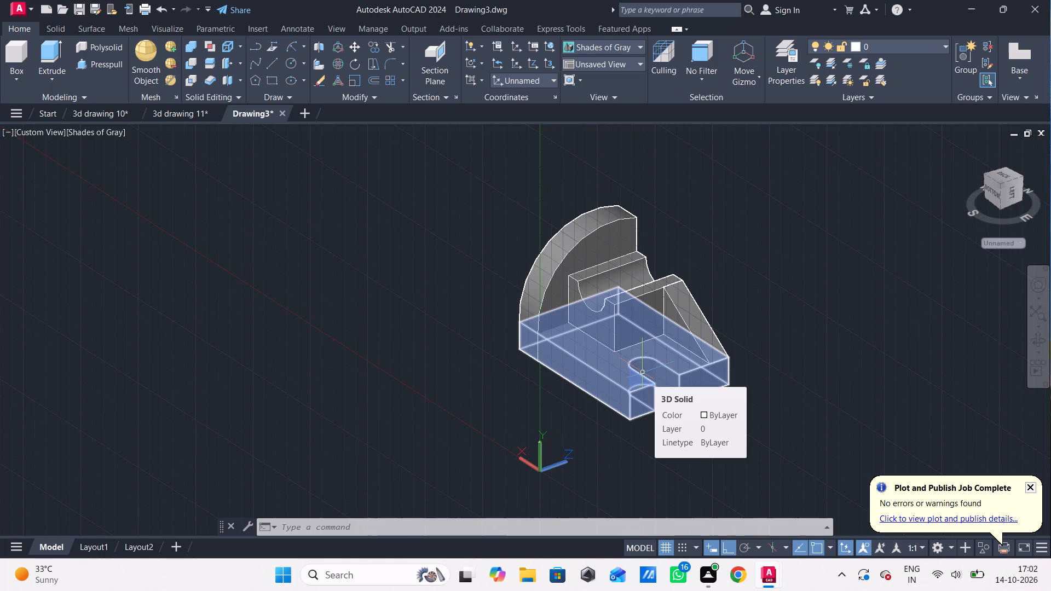
{"action": "left_click", "coordinate": [643, 373]}
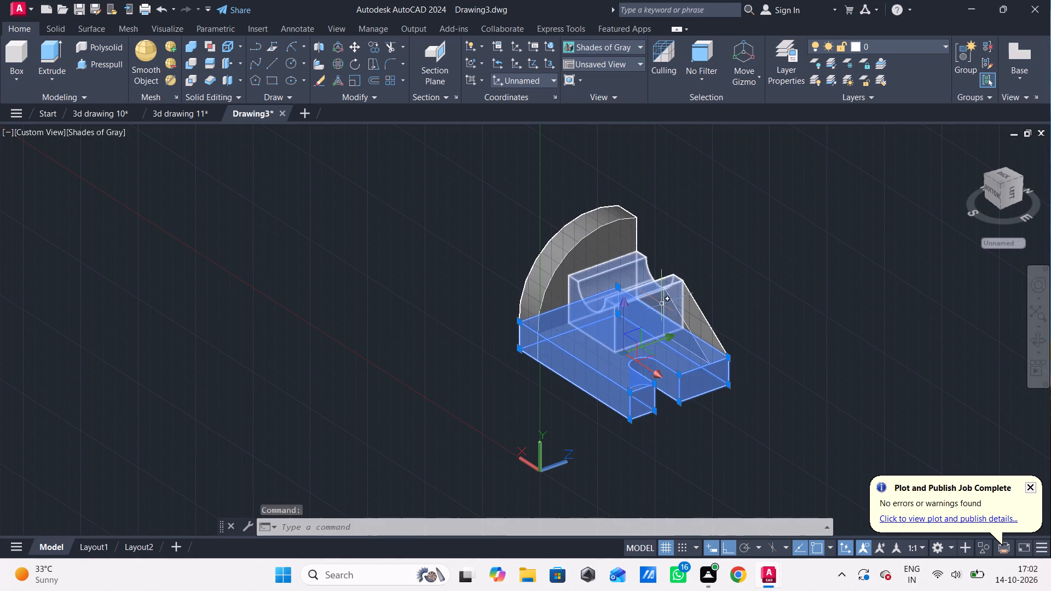
{"action": "left_click", "coordinate": [749, 204]}
{"action": "left_click", "coordinate": [495, 467]}
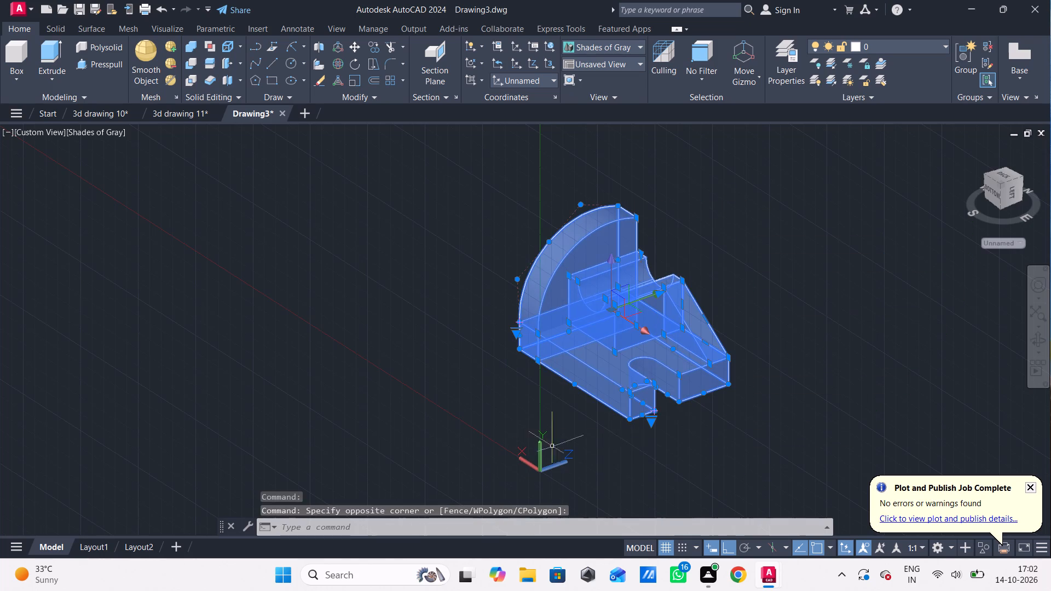
{"action": "key", "text": "Return"}
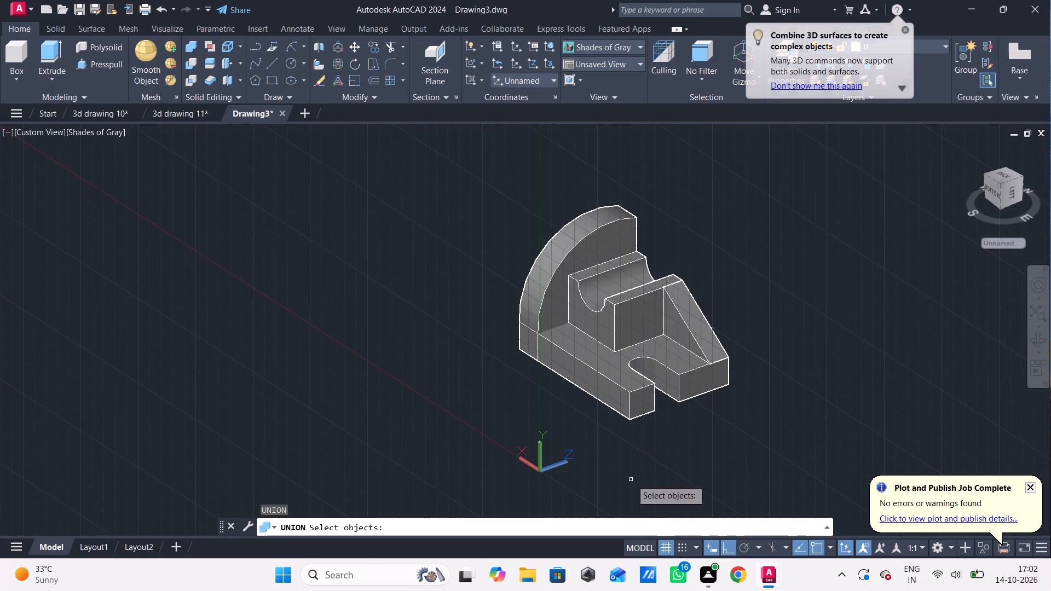
{"action": "middle_click_drag", "start_coordinate": [577, 408], "coordinate": [488, 416]}
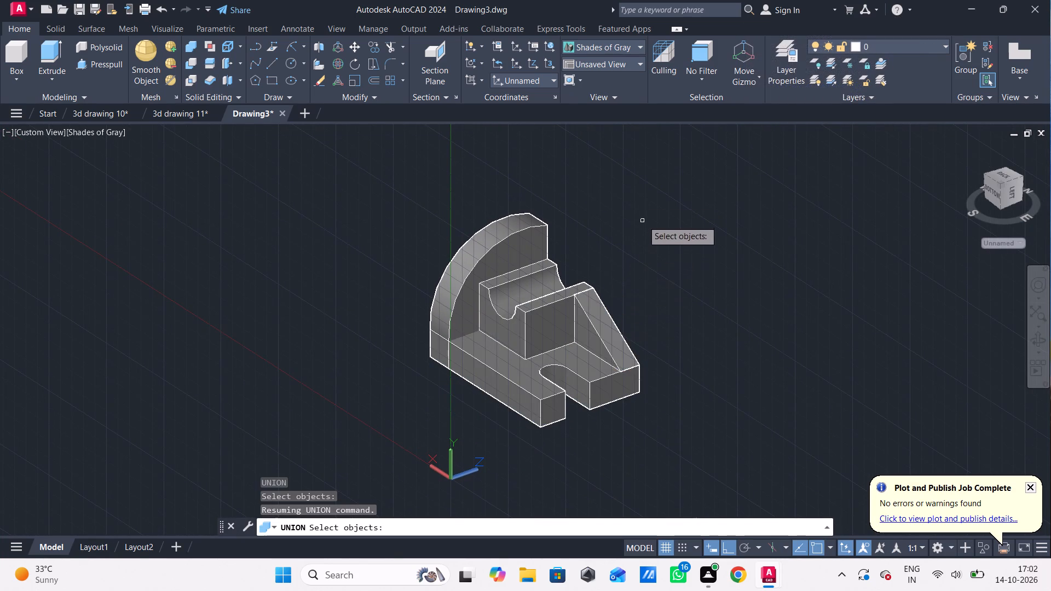
{"action": "left_click", "coordinate": [642, 199]}
{"action": "left_click", "coordinate": [426, 463]}
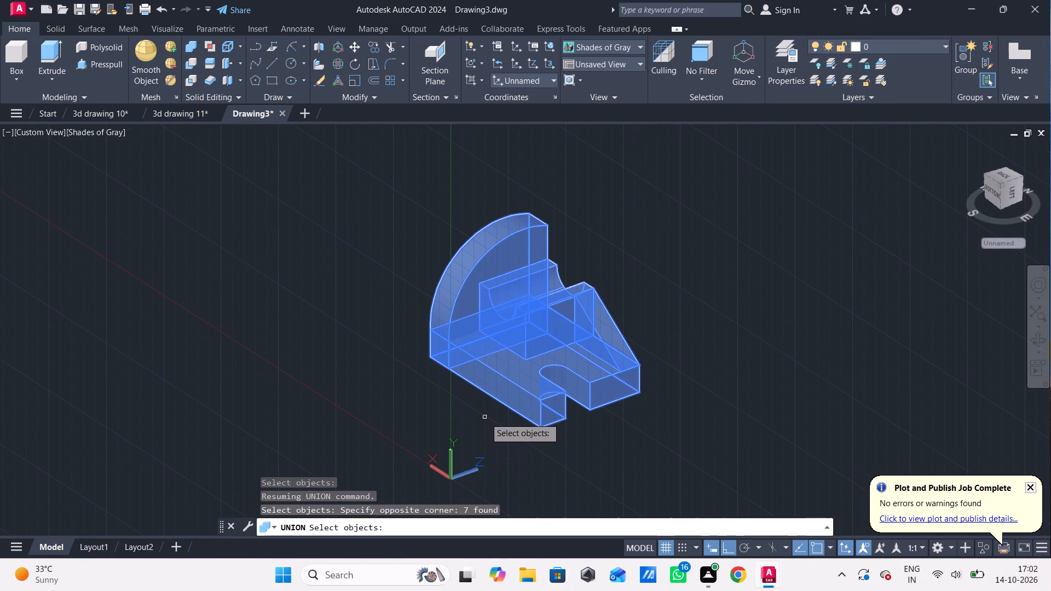
{"action": "key", "text": "Return"}
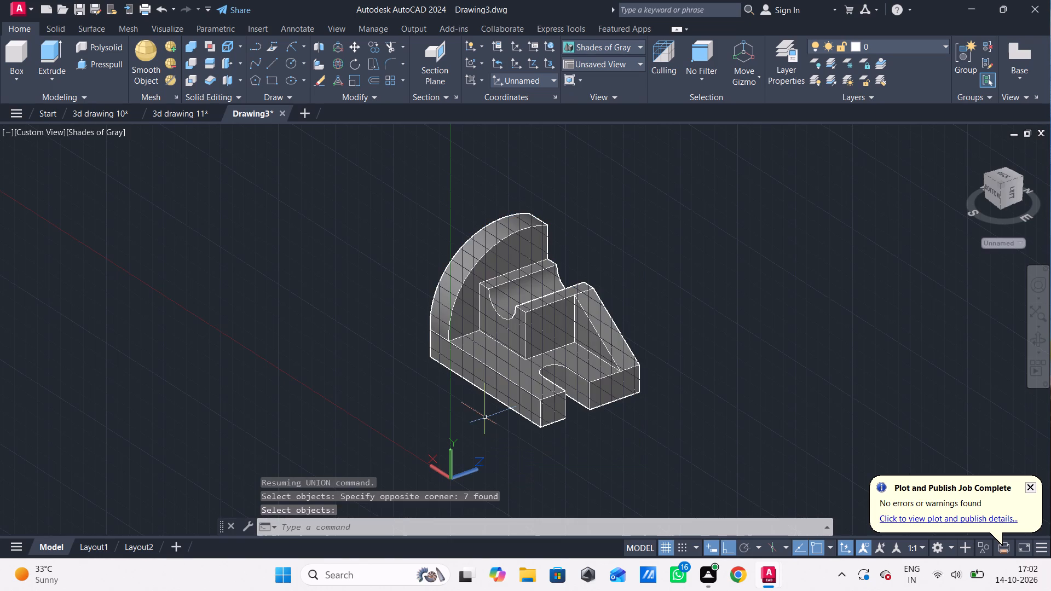
{"action": "left_click", "coordinate": [498, 354]}
{"action": "key", "text": "Escape"}
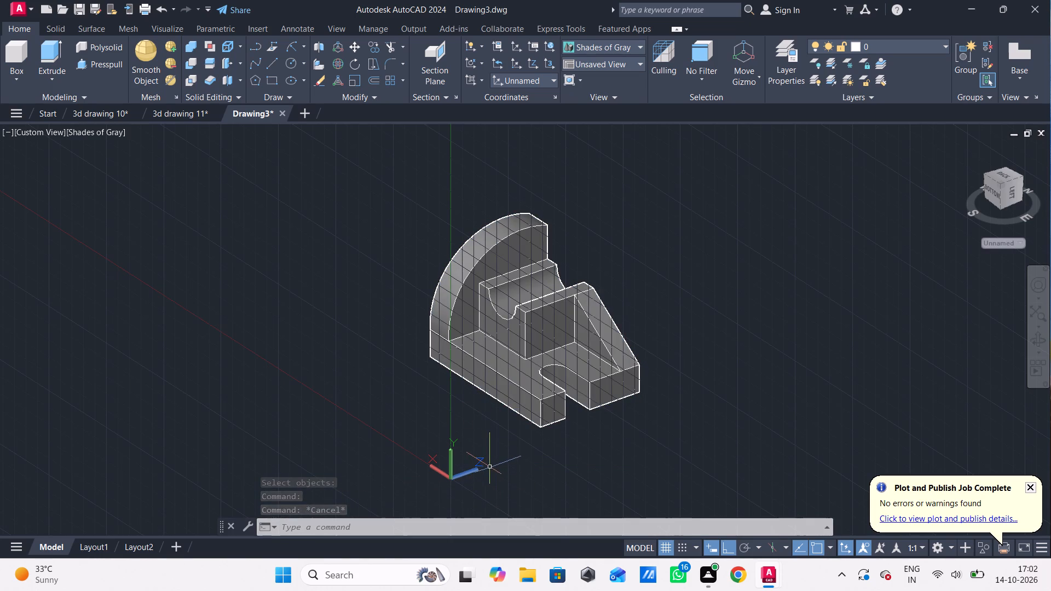
Delete the leftover 2D notched block profile lying apart from the bracket.
{"action": "middle_click_drag", "start_coordinate": [490, 465], "coordinate": [521, 450], "text": "shift"}
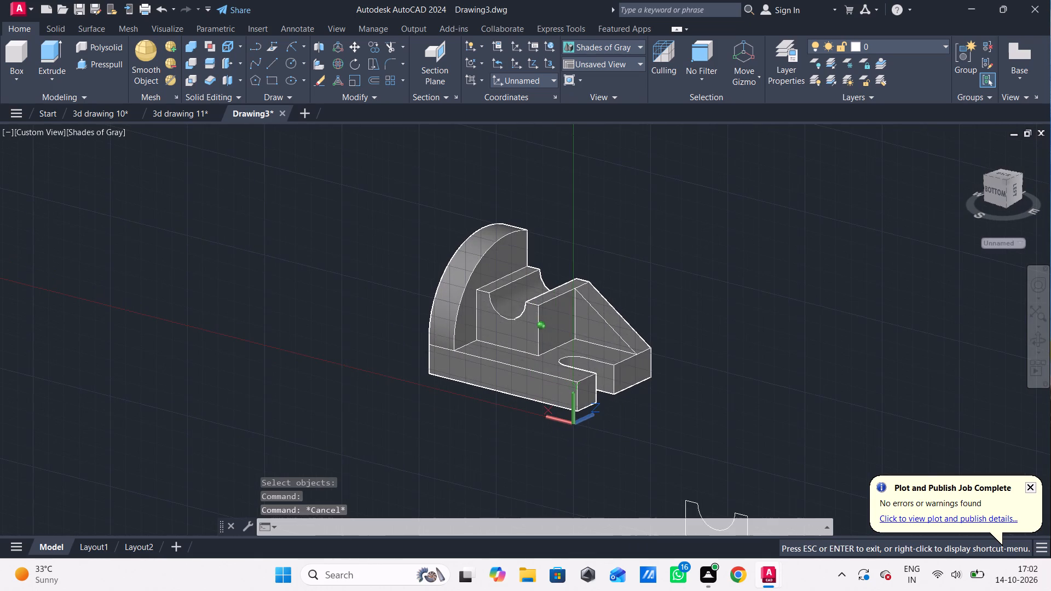
{"action": "middle_click_drag", "start_coordinate": [521, 450], "coordinate": [521, 451], "text": "shift"}
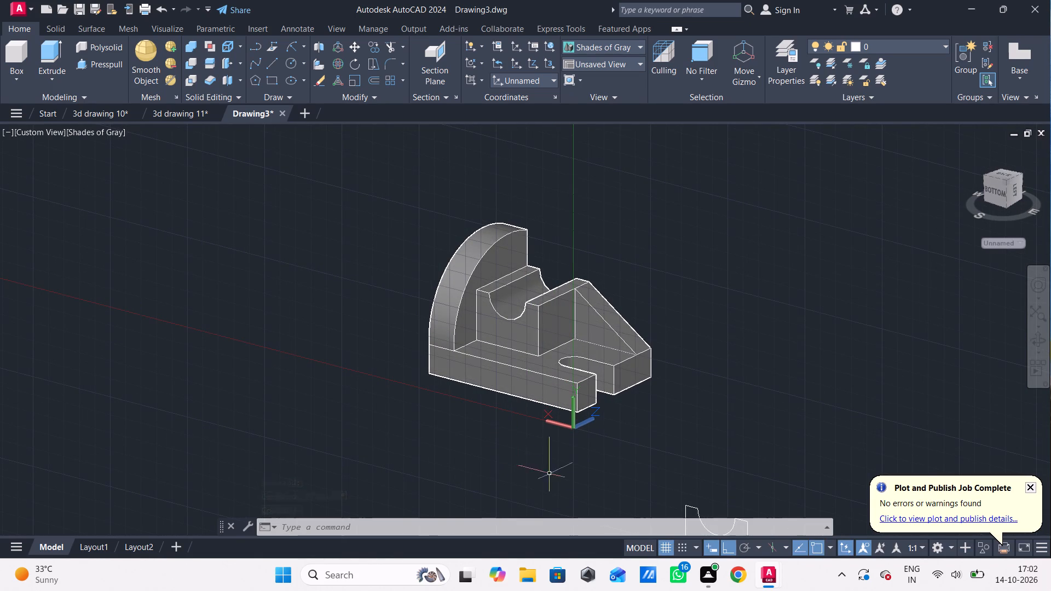
{"action": "middle_click_drag", "start_coordinate": [599, 474], "coordinate": [558, 374]}
{"action": "left_click_drag", "start_coordinate": [707, 397], "coordinate": [709, 404]}
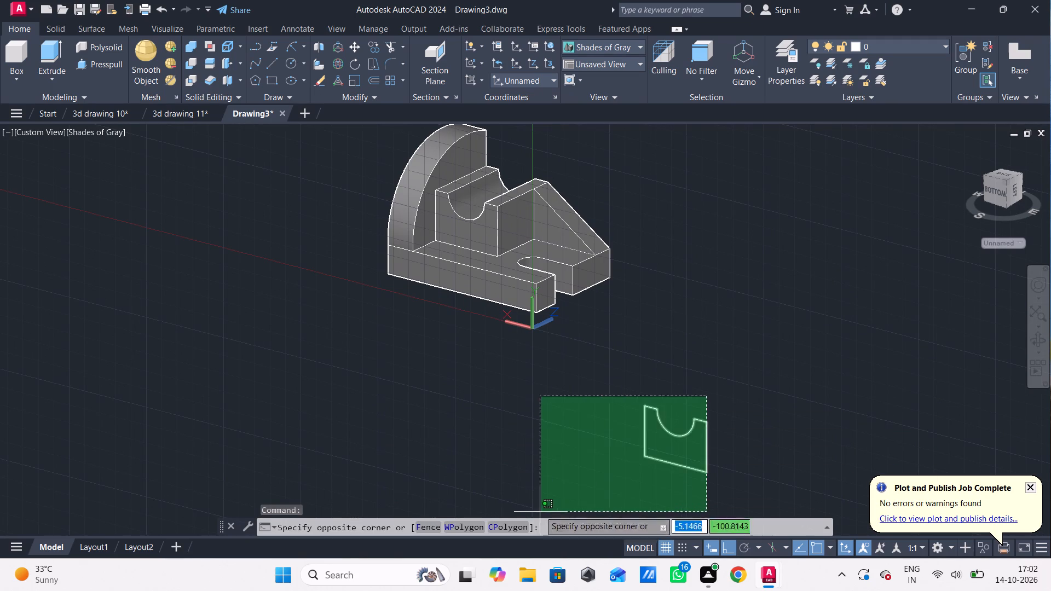
{"action": "left_click", "coordinate": [540, 511]}
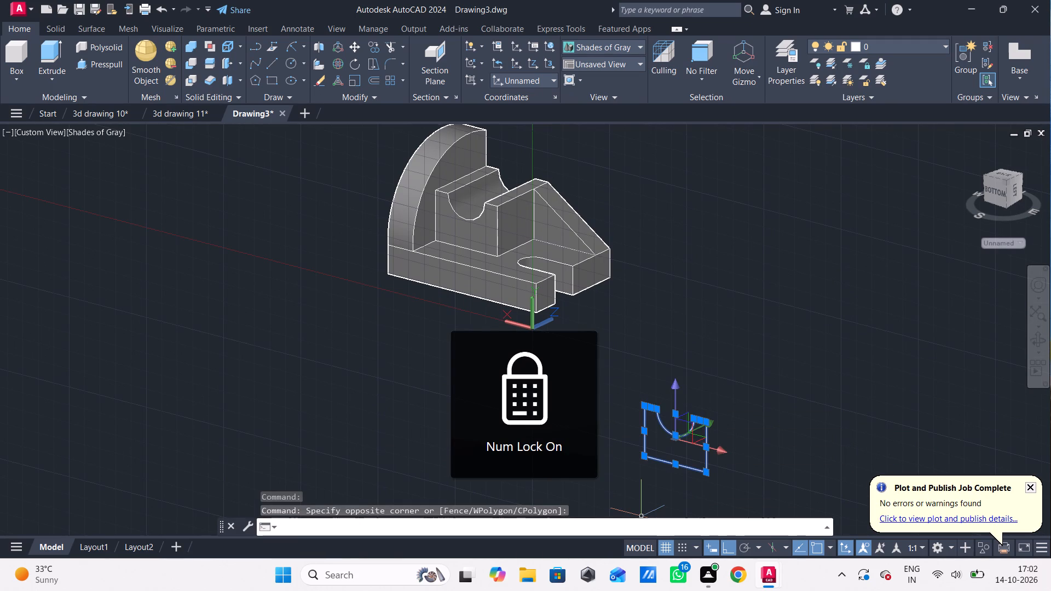
{"action": "key", "text": "Delete"}
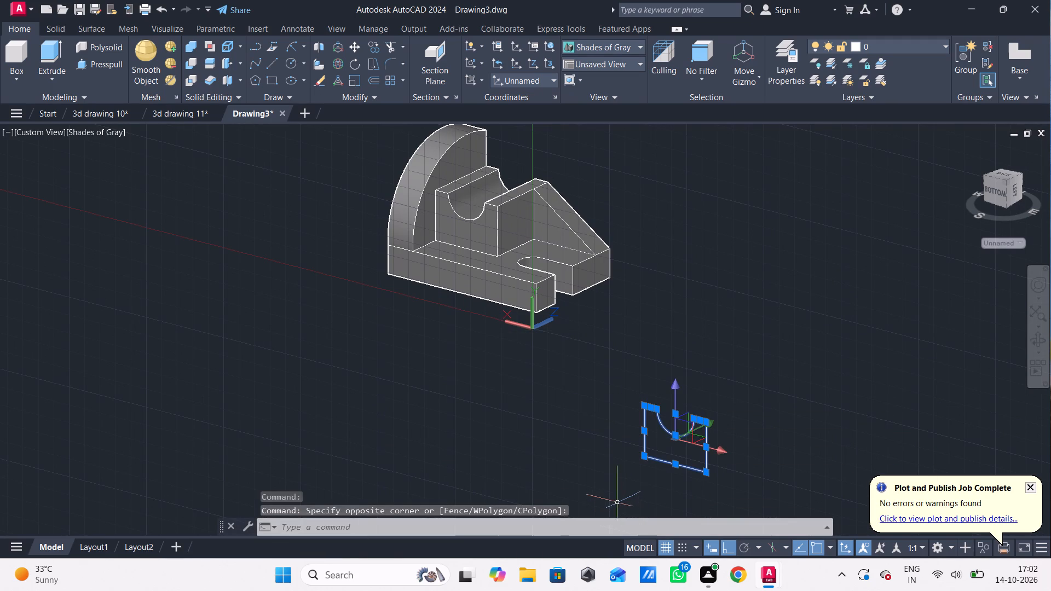
{"action": "key", "text": "Delete"}
Save the drawing in the CAD folder as 3d drawing 12 in AutoCAD 2018 Drawing format.
{"action": "scroll", "coordinate": [615, 511], "scroll_direction": "down", "scroll_amount": 1}
{"action": "middle_click_drag", "start_coordinate": [614, 508], "coordinate": [611, 488]}
{"action": "key", "text": "ctrl+s"}
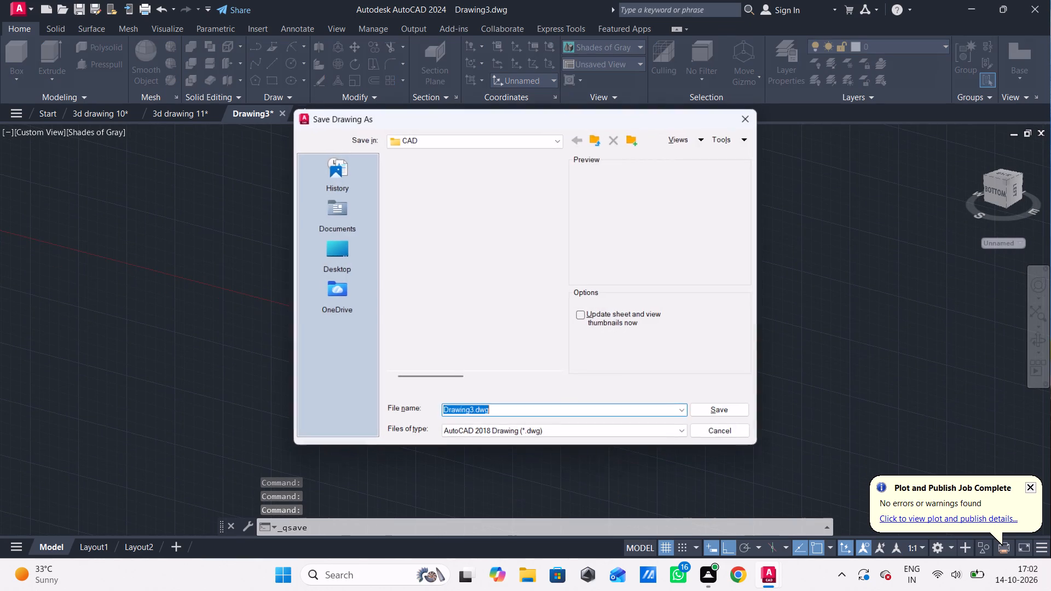
{"action": "key", "text": "3"}
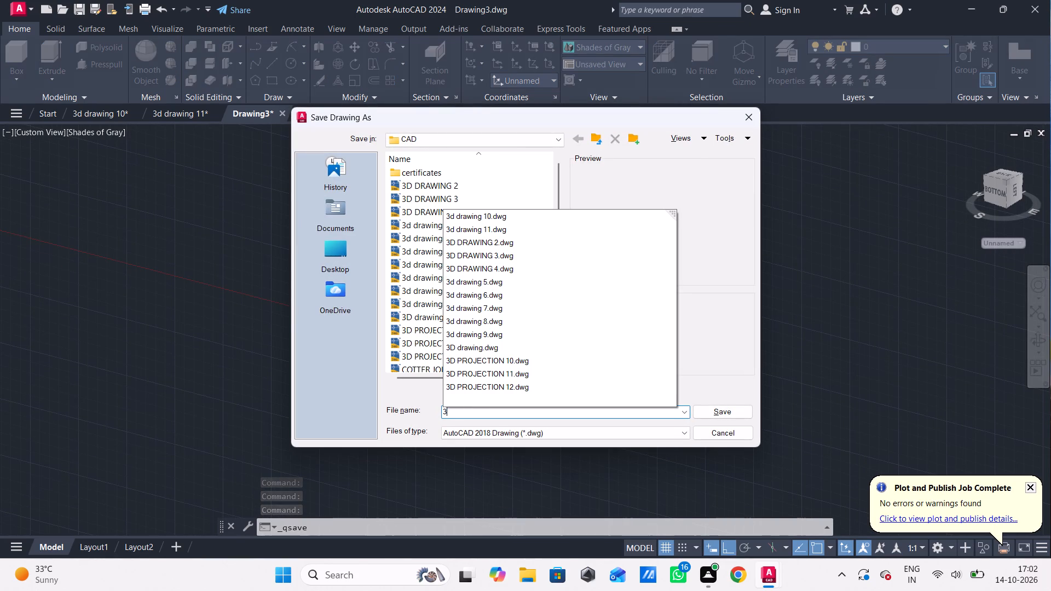
{"action": "type", "text": "d drawin"}
{"action": "type", "text": "g"}
{"action": "key", "text": "space"}
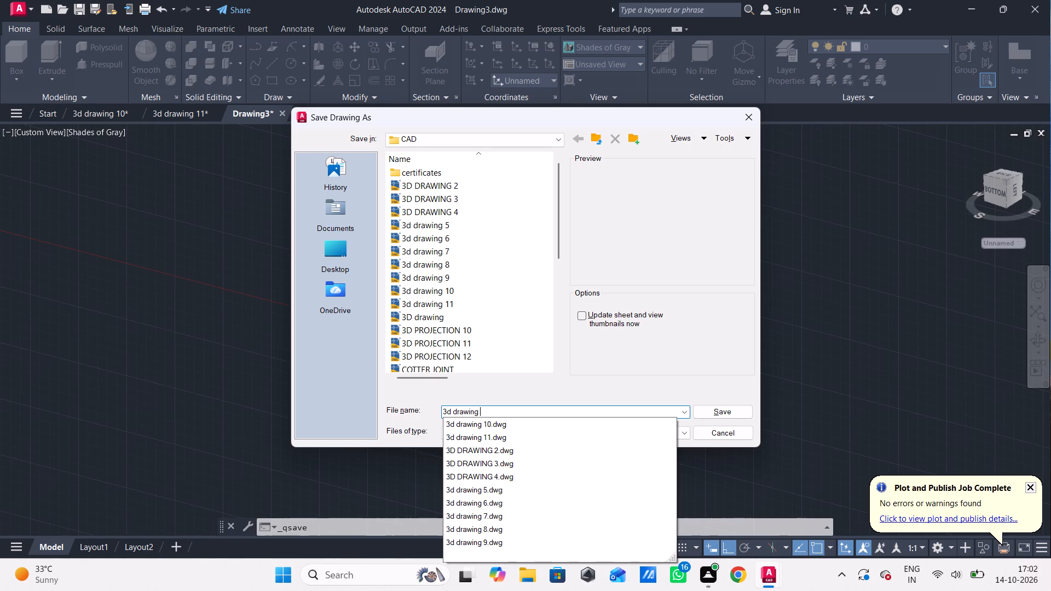
{"action": "type", "text": "12"}
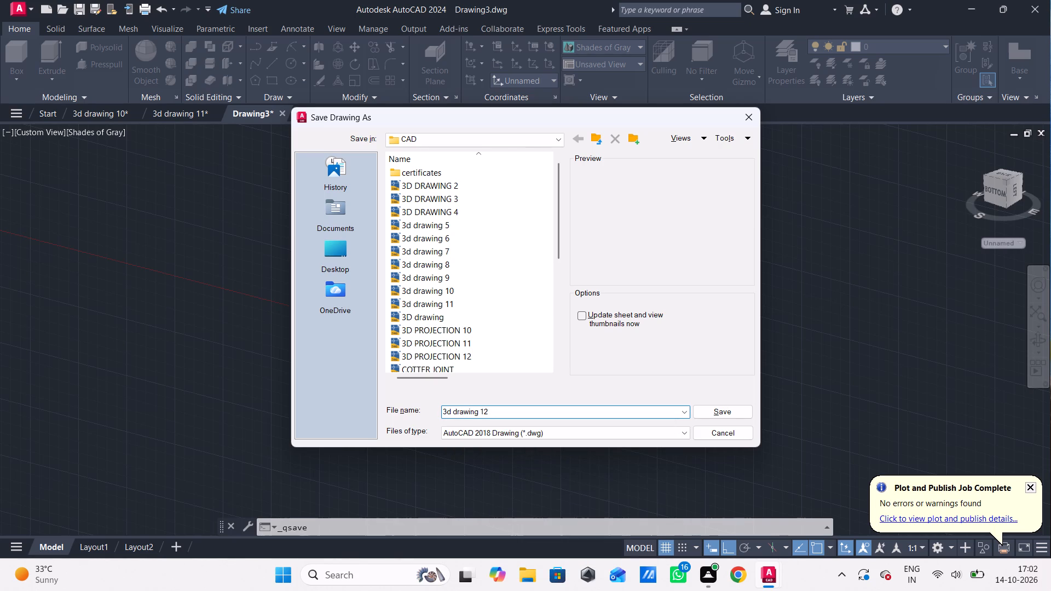
{"action": "key", "text": "Return"}
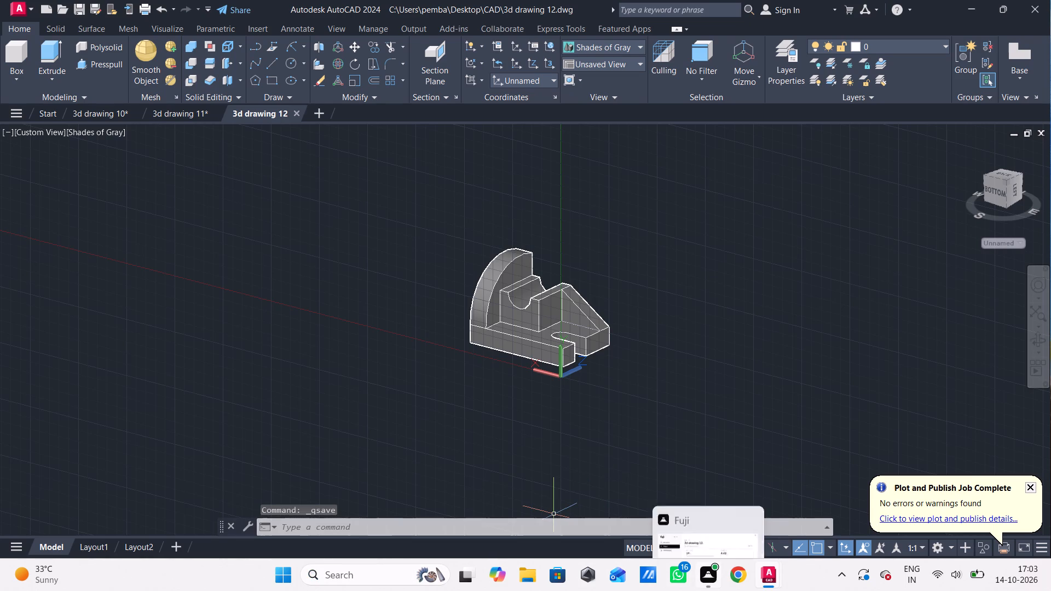
Query the drawing's log file path with the LOGFILENAME variable.
{"action": "key", "text": "l"}
{"action": "key", "text": "o"}
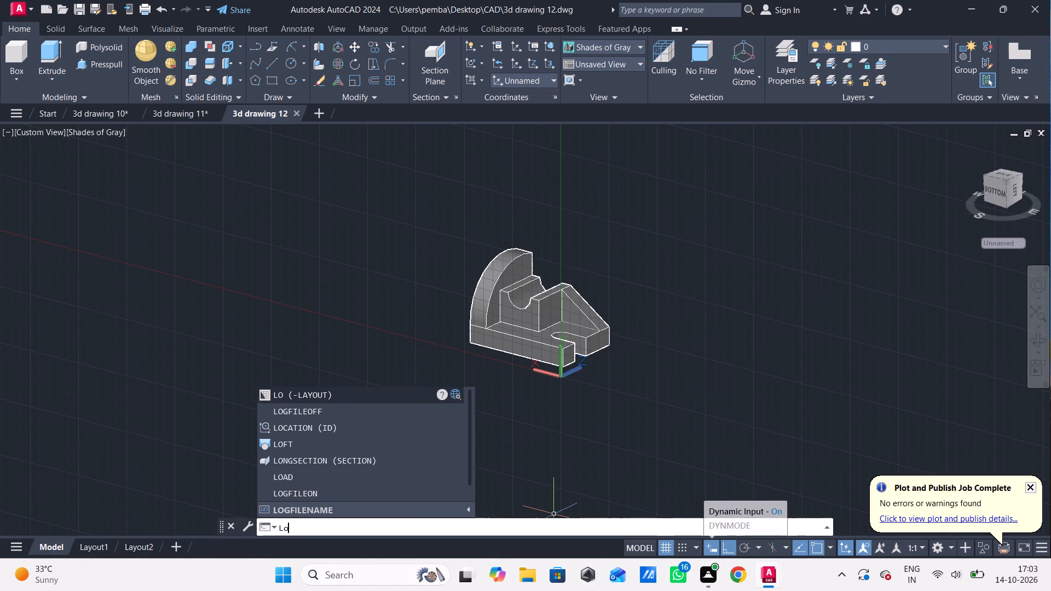
{"action": "type", "text": "gfil"}
{"action": "key", "text": "e"}
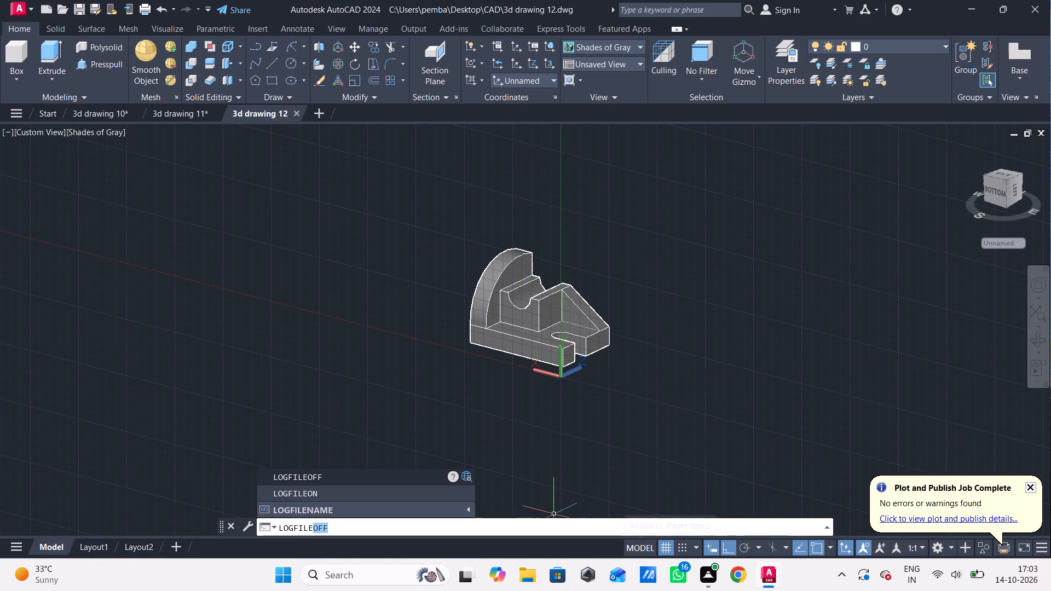
{"action": "left_click", "coordinate": [292, 508]}
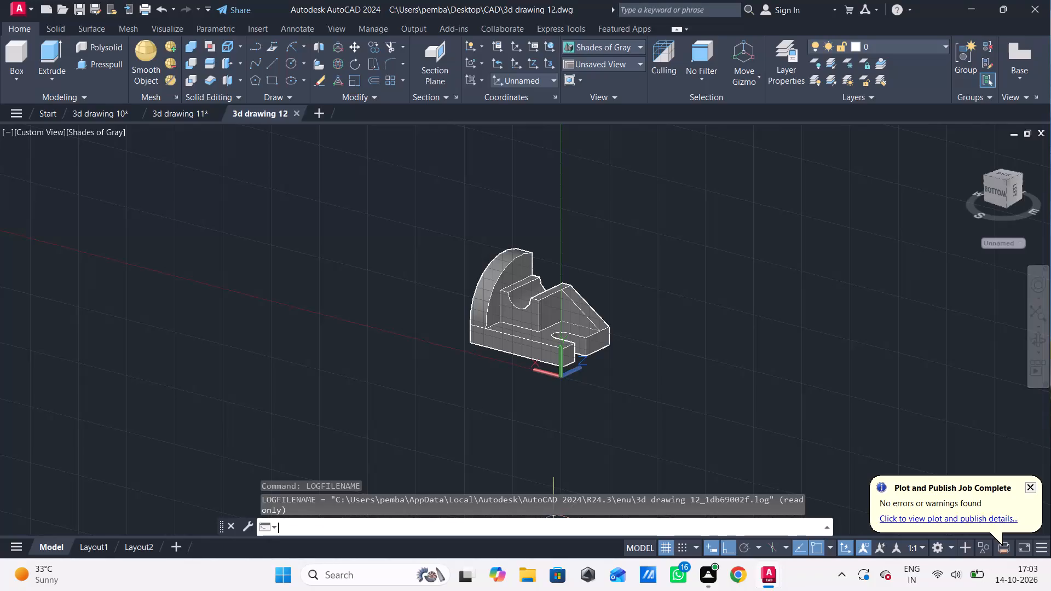
Set up a single-sheet plot with AutoCAD PDF (High Quality Print).pc3, centred, using a window plot area around the bracket.
{"action": "key", "text": "ctrl+p"}
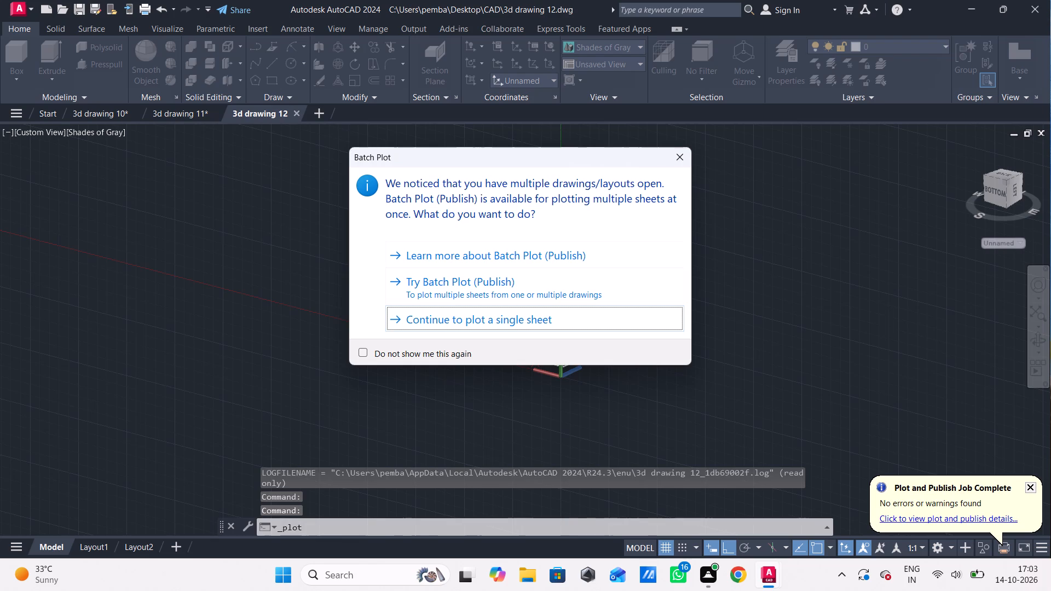
{"action": "left_click", "coordinate": [673, 149]}
{"action": "left_click", "coordinate": [389, 198]}
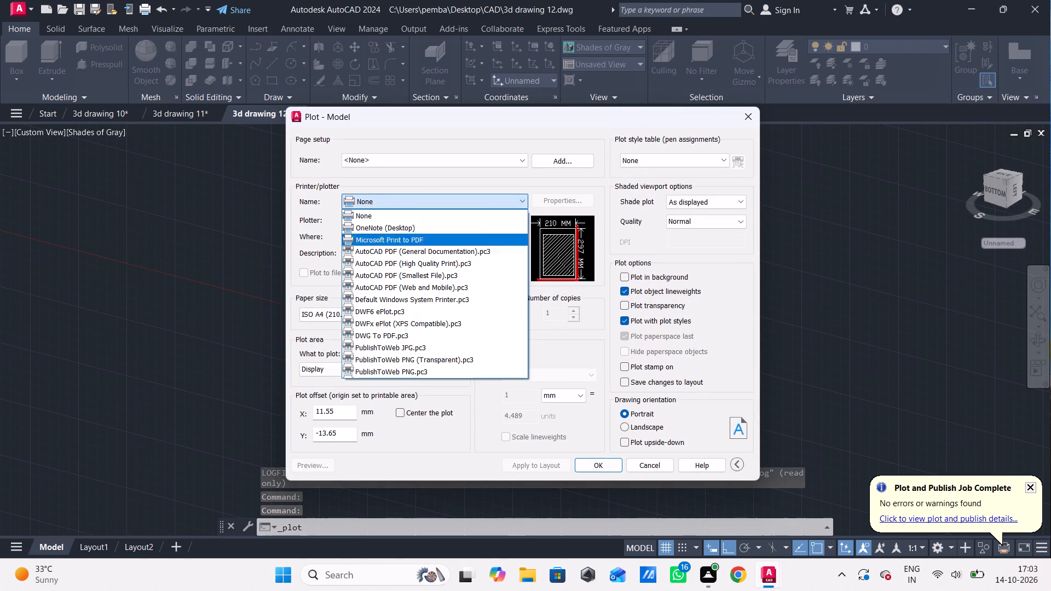
{"action": "left_click", "coordinate": [397, 266]}
{"action": "left_click", "coordinate": [395, 413]}
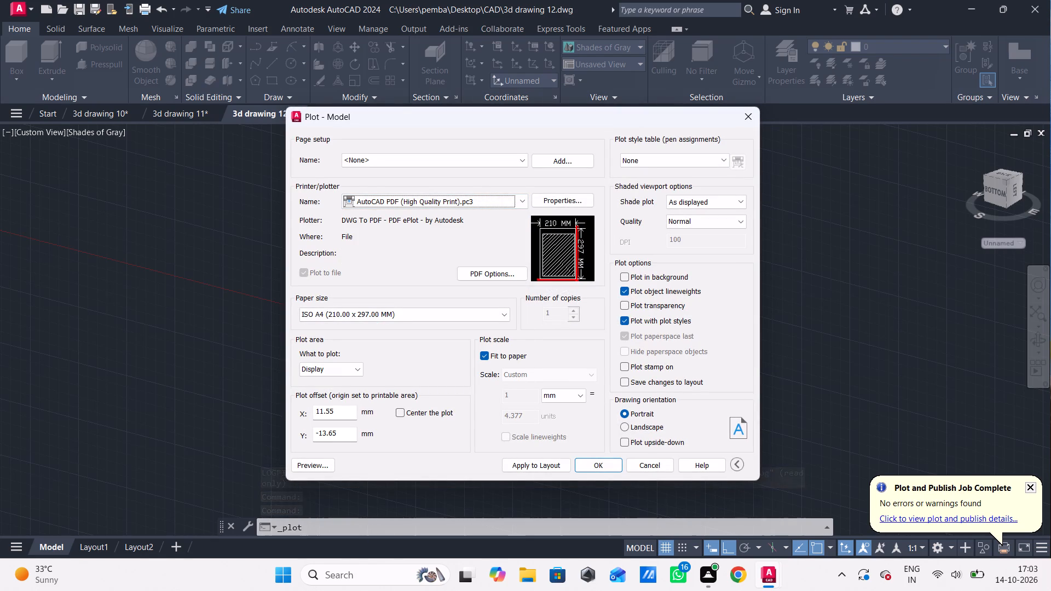
{"action": "left_click", "coordinate": [401, 415]}
{"action": "left_click", "coordinate": [340, 370]}
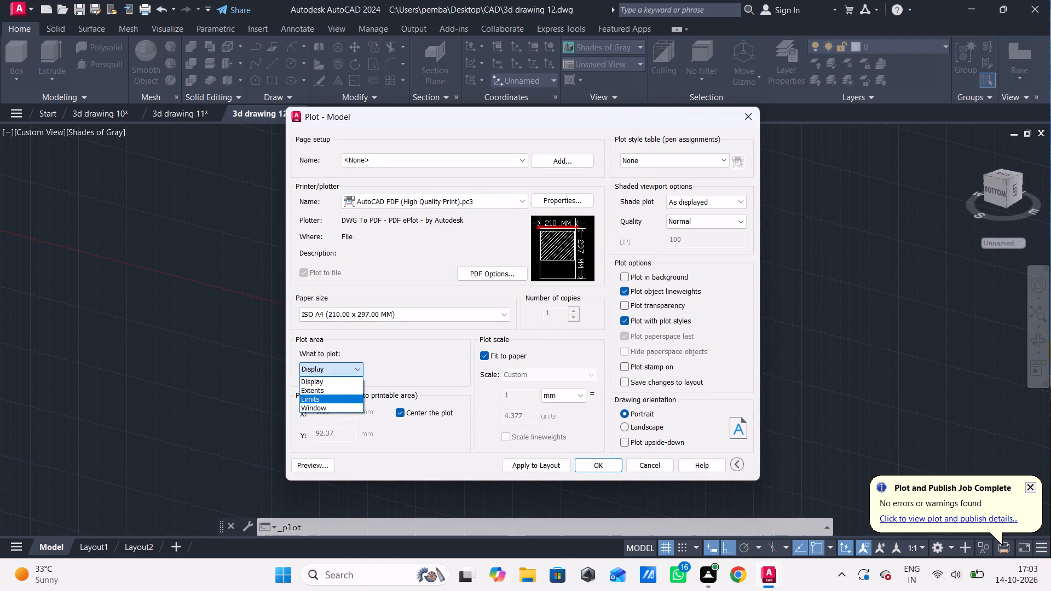
{"action": "left_click", "coordinate": [345, 407]}
{"action": "left_click", "coordinate": [621, 227]}
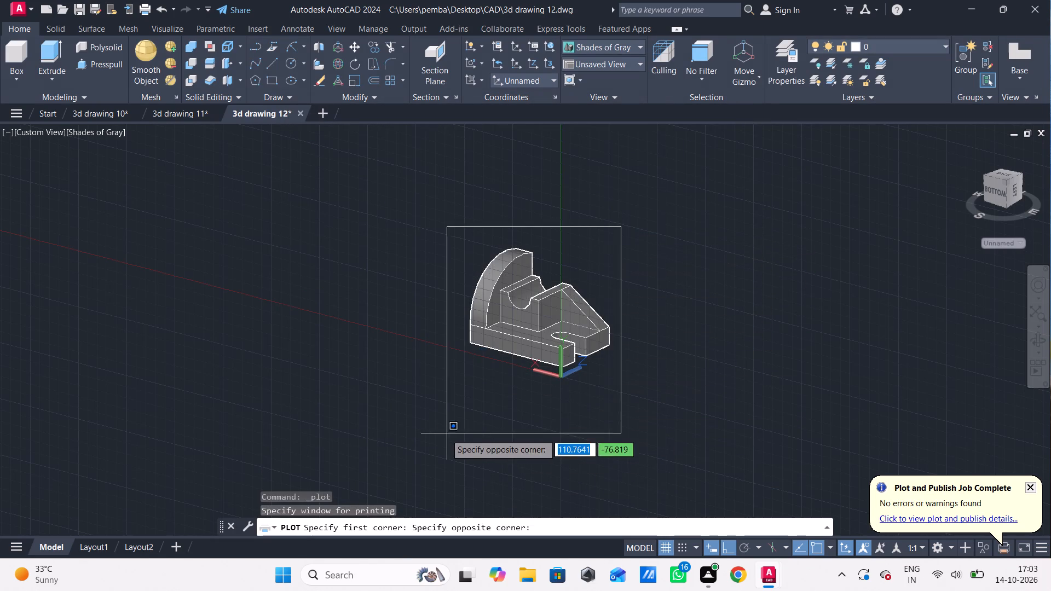
{"action": "left_click", "coordinate": [403, 426]}
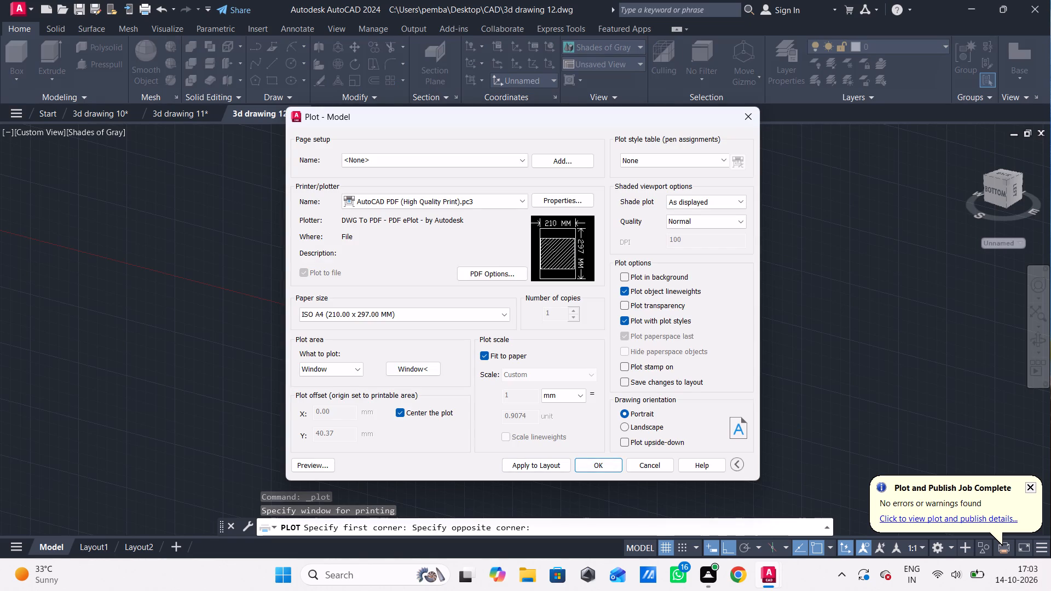
Preview the plot and output it to the CAD folder as 3d drawing 12-Model.pdf.
{"action": "left_click", "coordinate": [302, 468]}
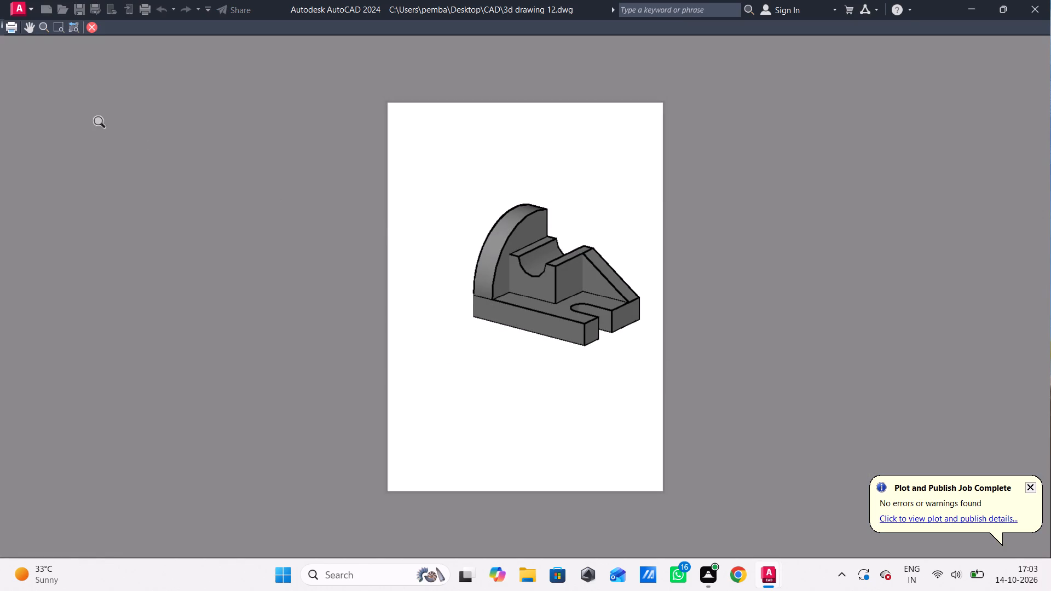
{"action": "left_click", "coordinate": [18, 30]}
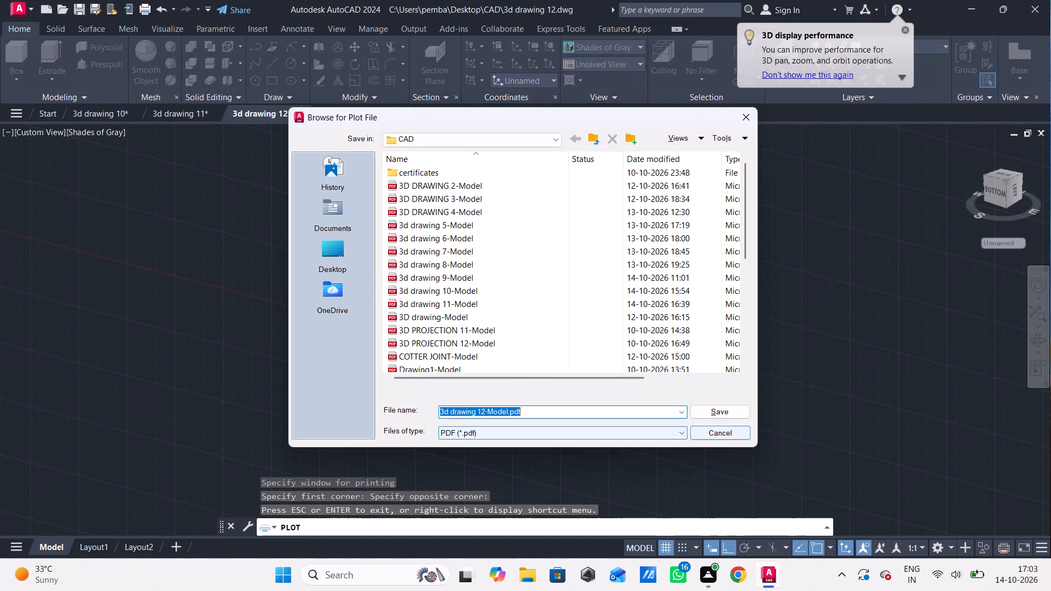
{"action": "left_click", "coordinate": [720, 405]}
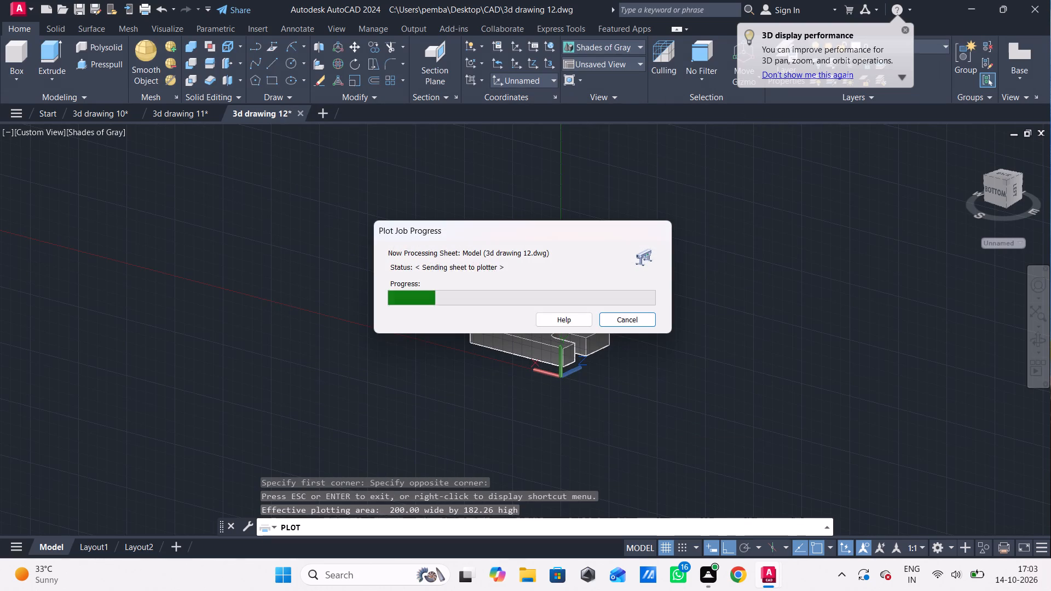